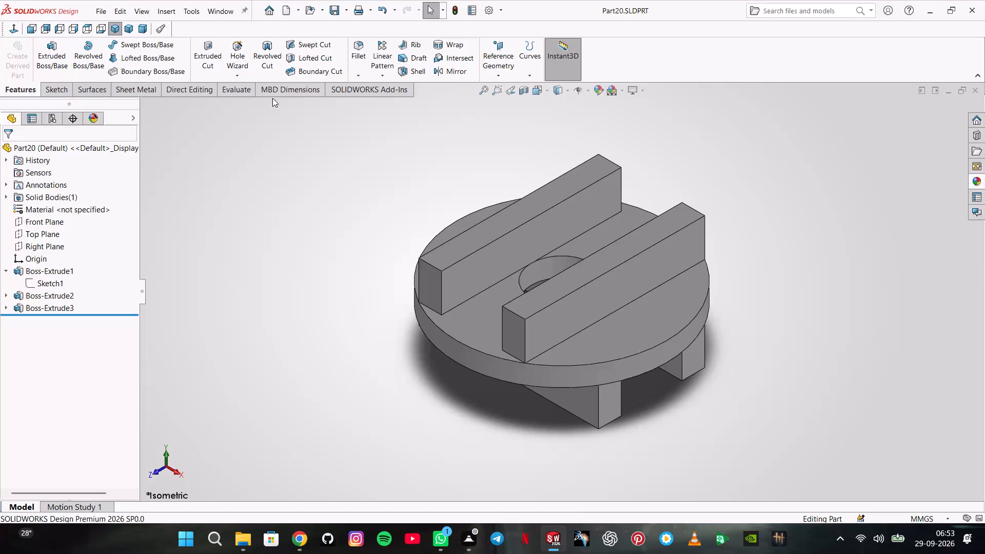
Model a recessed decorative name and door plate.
Create a new part document.
left_click(100, 3)
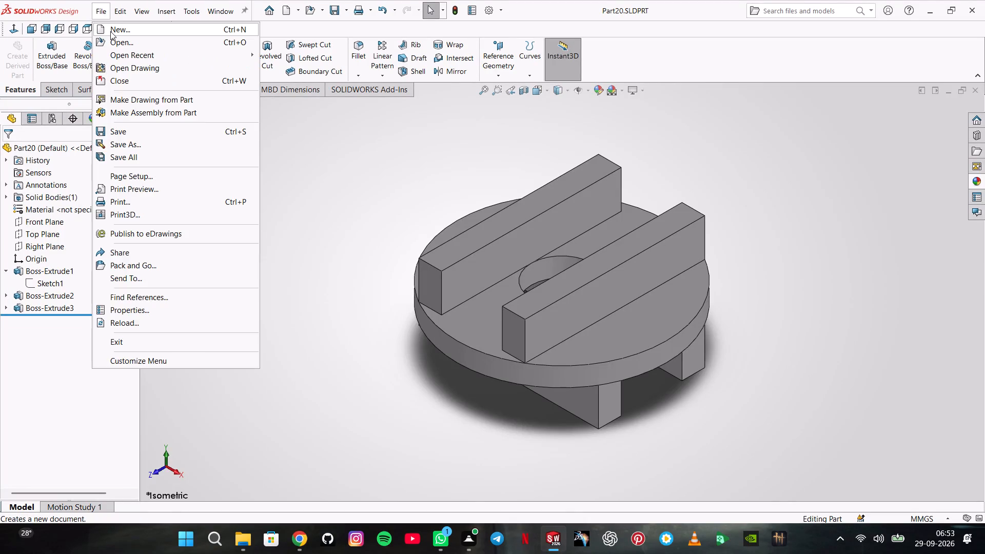
left_click(110, 31)
left_click(419, 394)
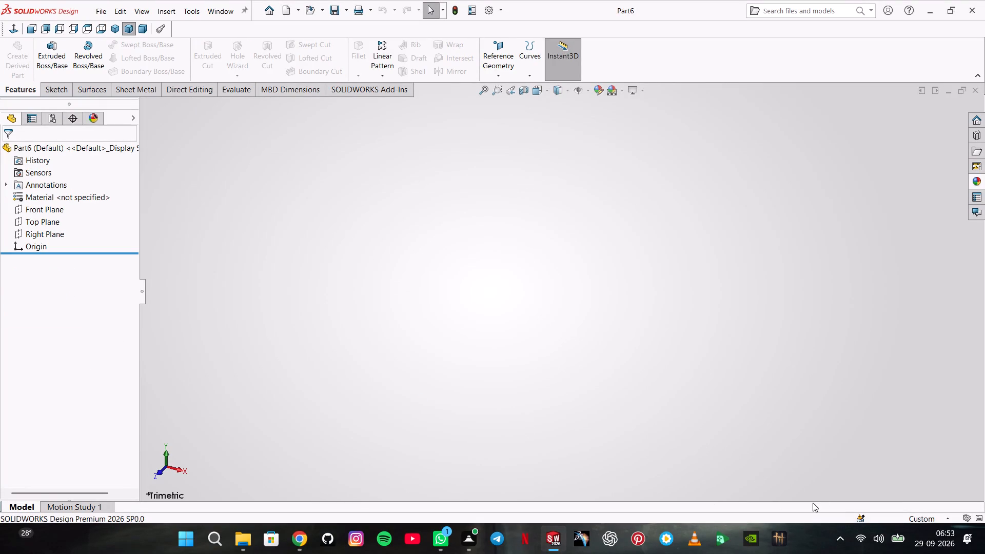
Set the new part's unit system to MMGS.
left_click(936, 515)
left_click(924, 464)
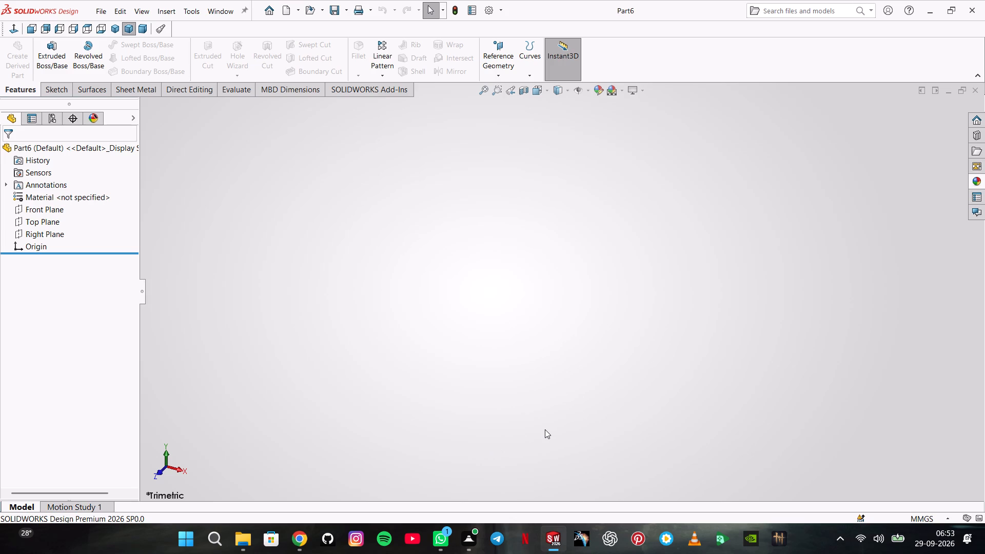
key("Return")
key("Return")
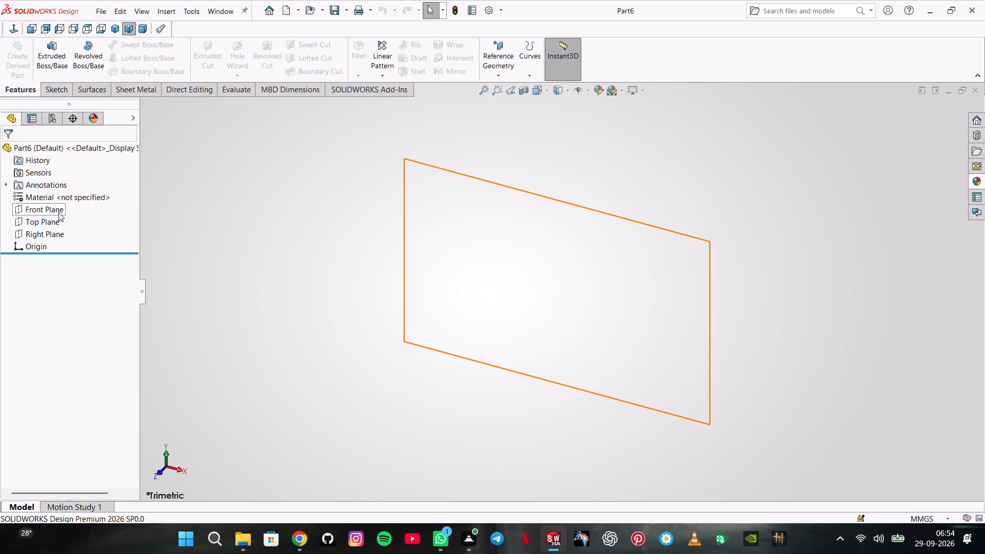
Start a sketch on the Top Plane and draw a center rectangle about 267 mm long, centred on the origin.
left_click(55, 214)
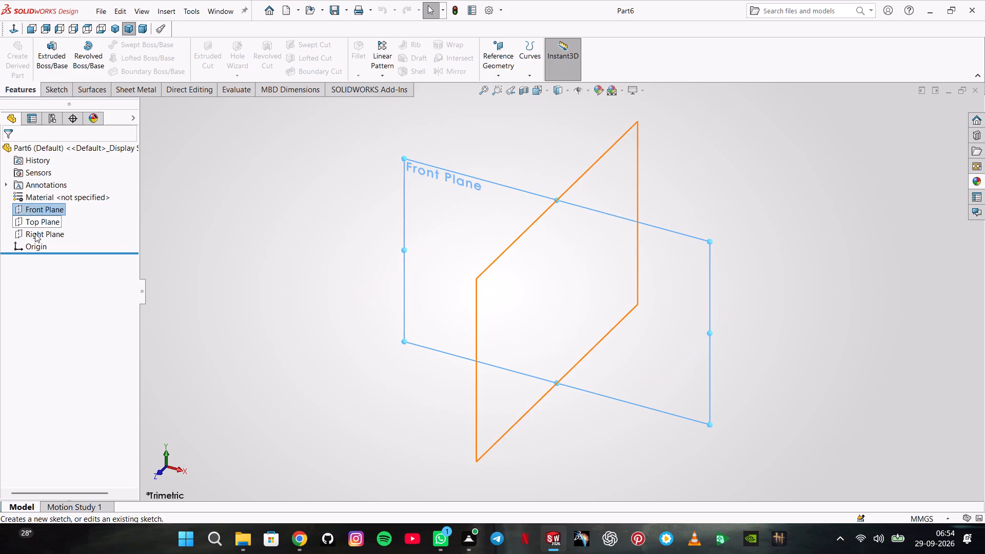
left_click(45, 222)
left_click(58, 209)
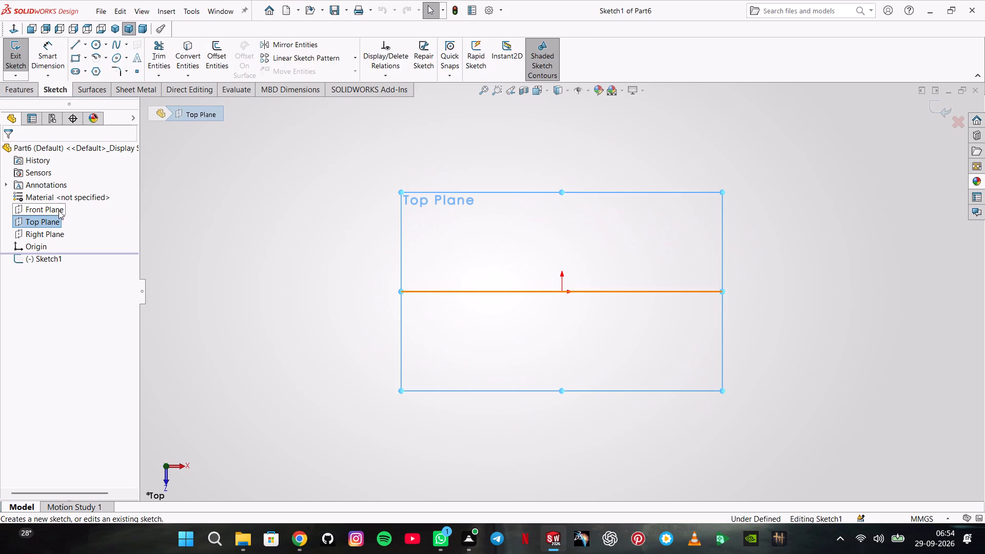
left_click(84, 58)
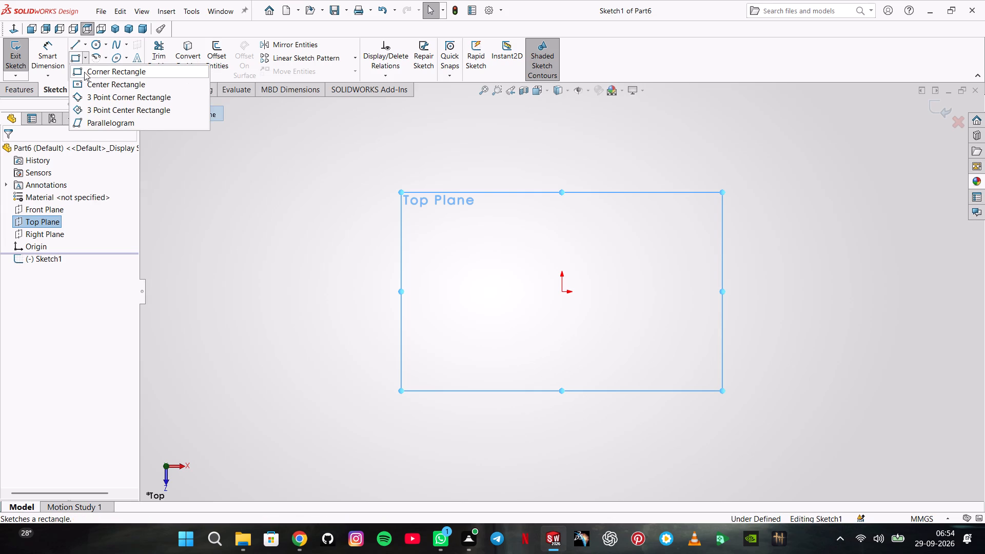
left_click(89, 79)
left_click(563, 291)
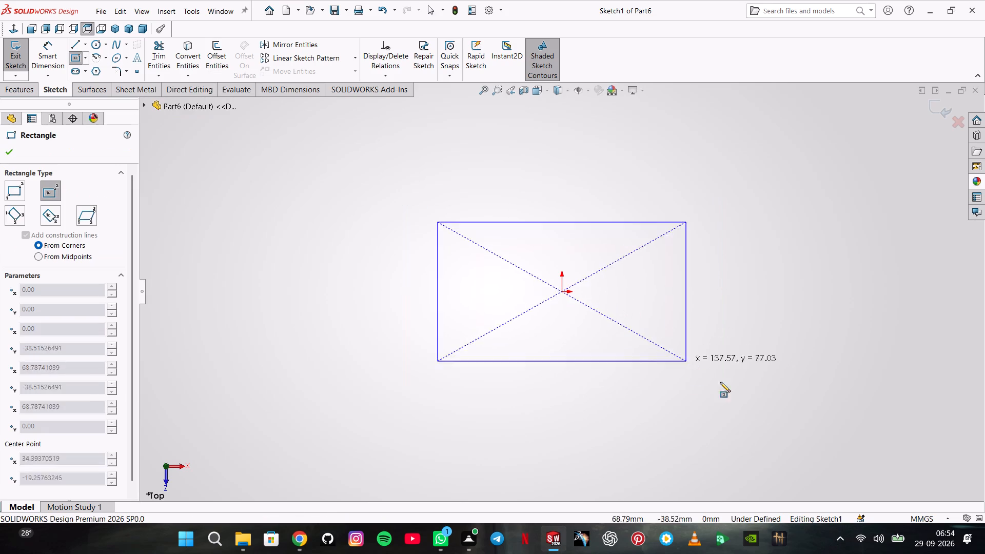
left_click(802, 409)
Dimension the rectangle with a horizontal length of 109 mm and a vertical width of 31 mm.
left_click(55, 62)
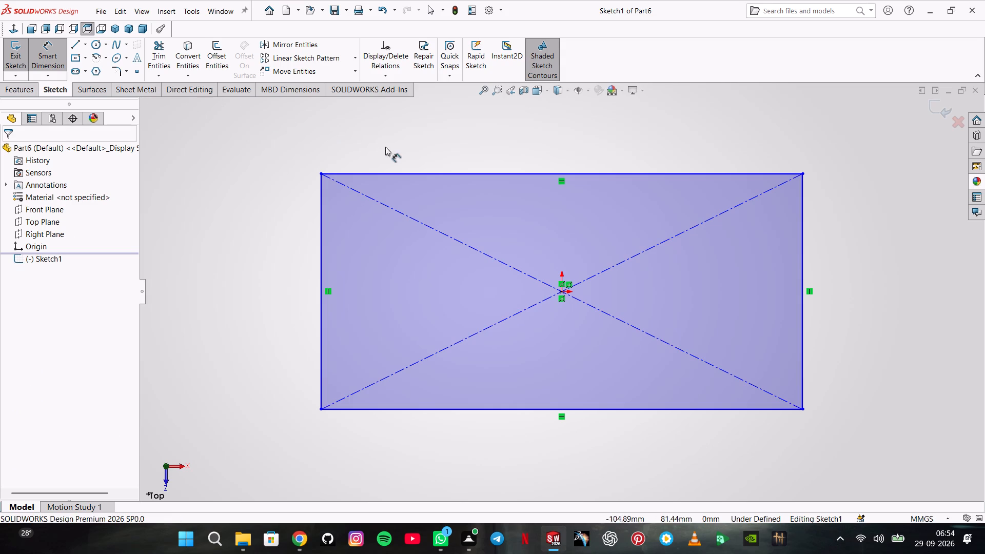
left_click(435, 173)
left_click(443, 138)
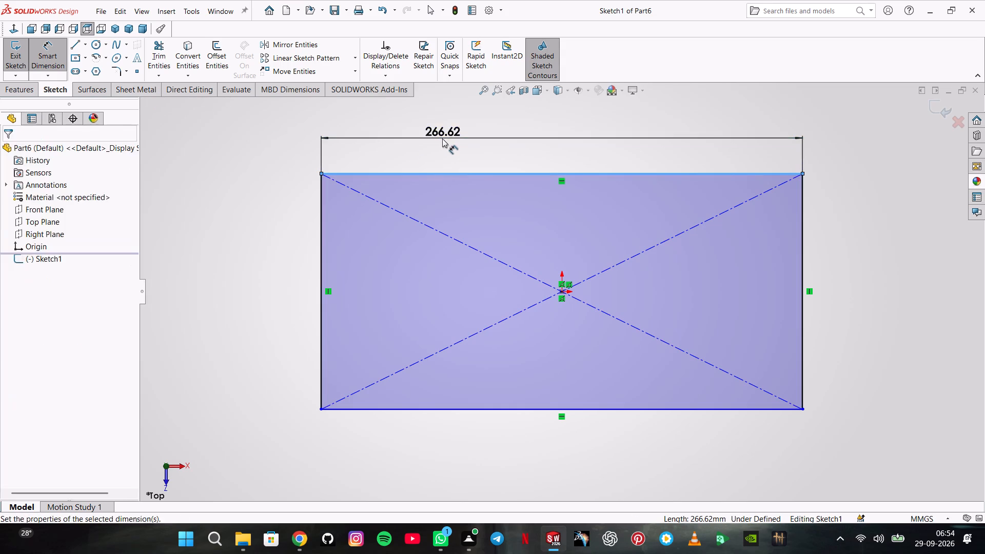
type("10")
key("9")
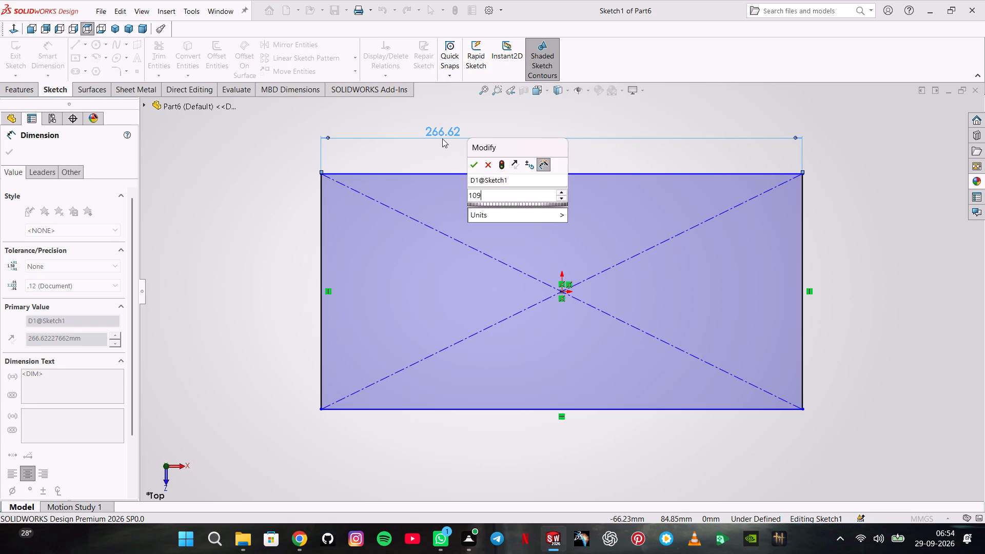
key("Return")
left_click(318, 229)
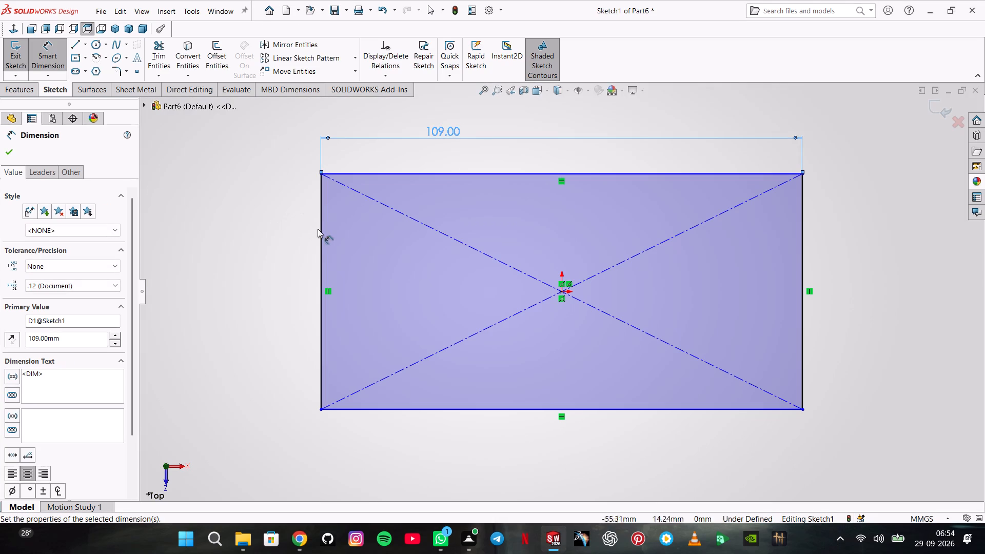
left_click(324, 228)
left_click(192, 245)
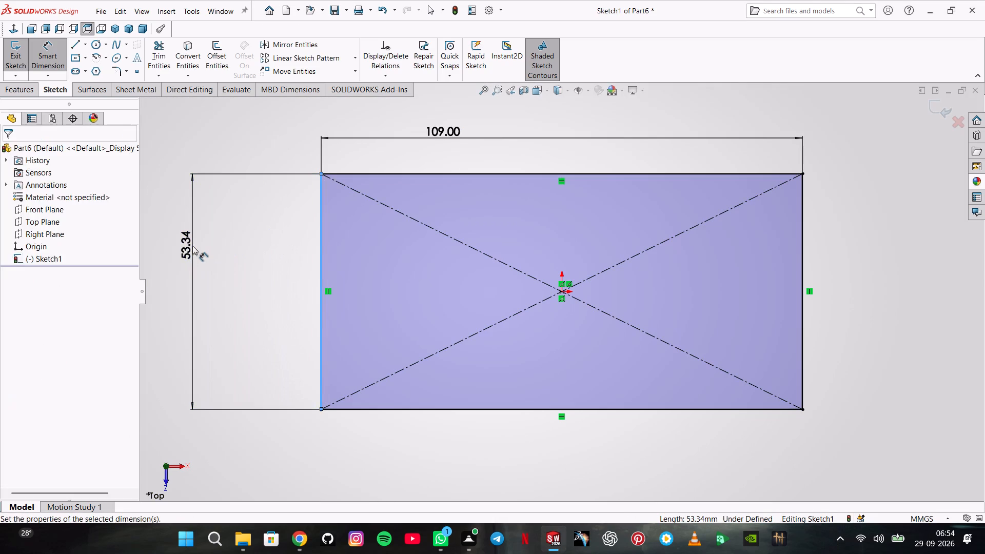
type("31")
key("Return")
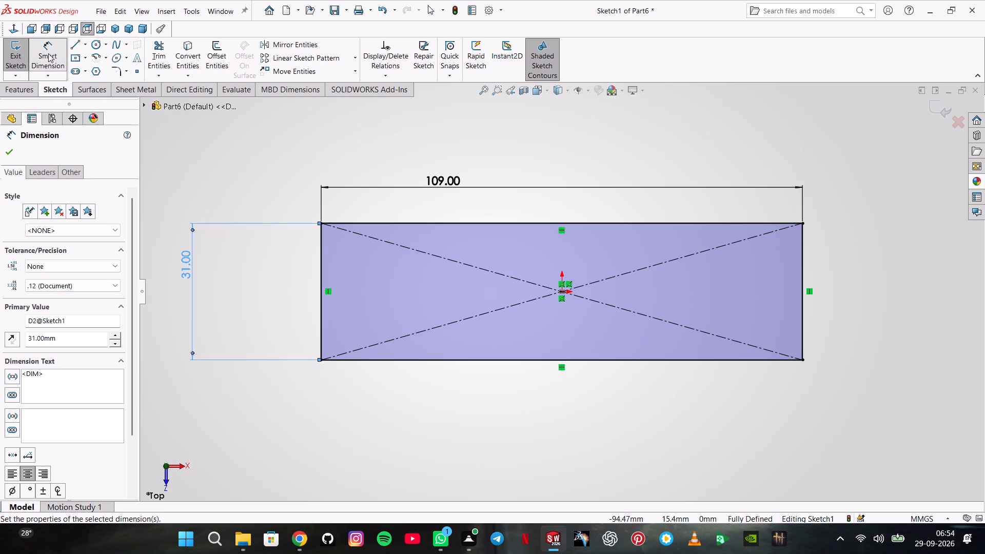
Sketch four circles inside the rectangle, one near each corner, the upper-left about 4.4 mm and the lower-left about 5.6 mm in radius.
left_click(95, 47)
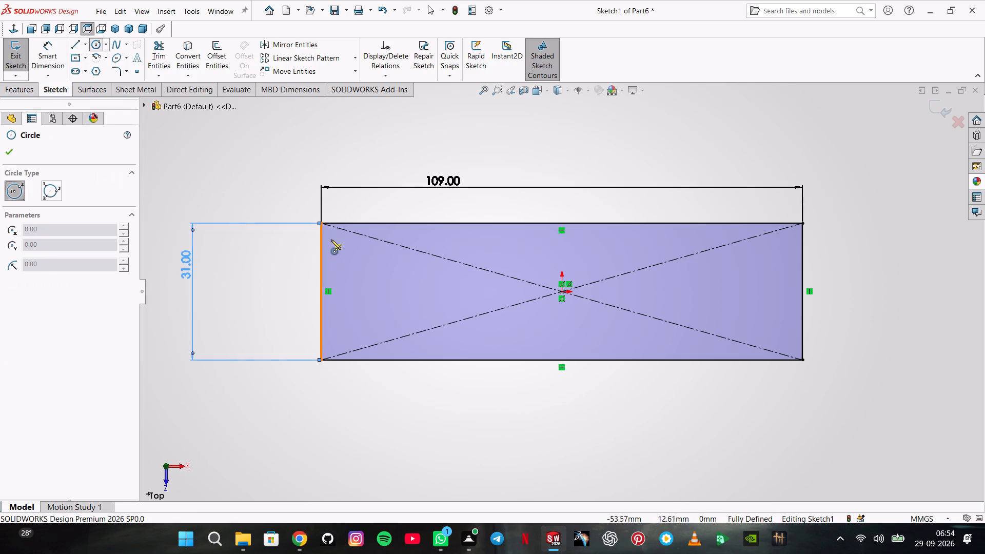
left_click(339, 245)
left_click(350, 261)
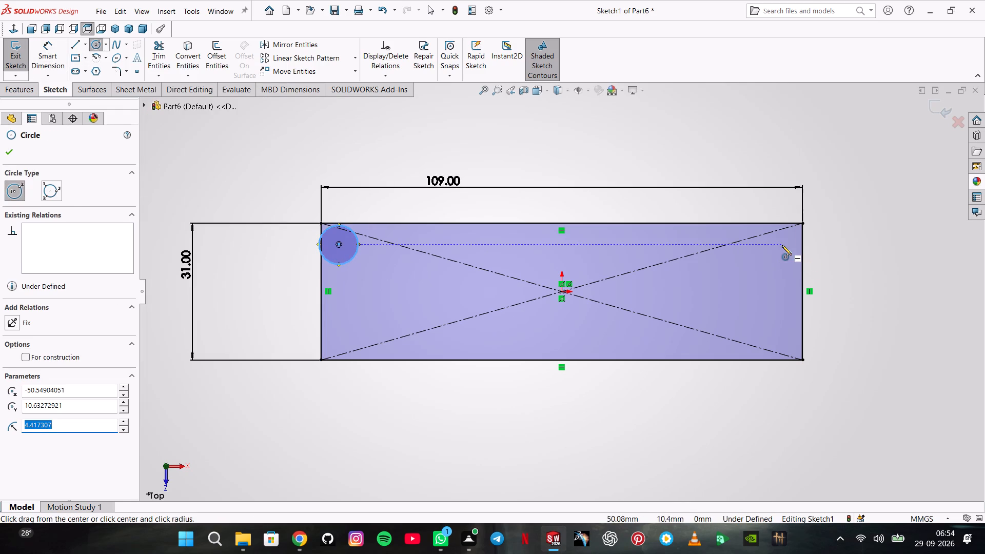
left_click(782, 245)
left_click(775, 261)
left_click(781, 339)
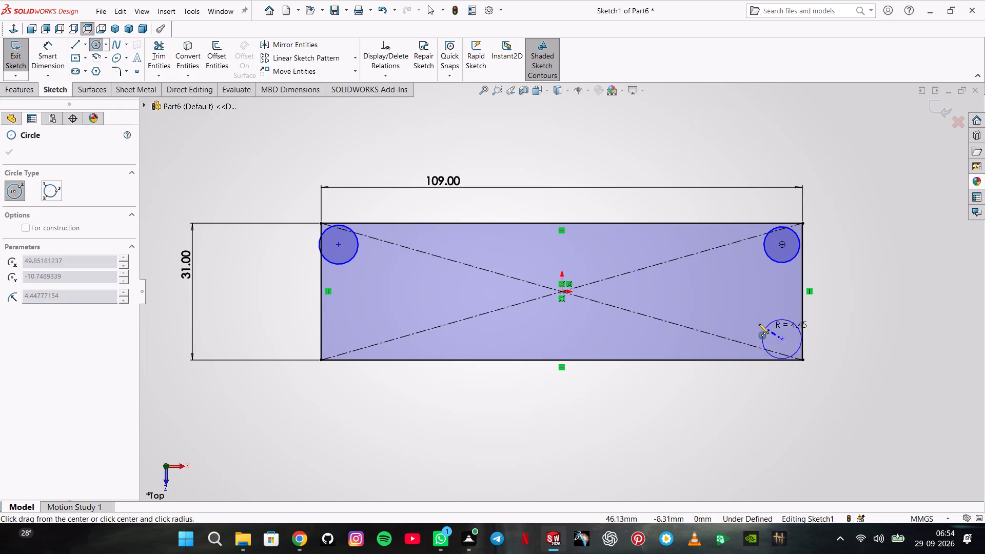
left_click(759, 324)
left_click(361, 344)
left_click(374, 325)
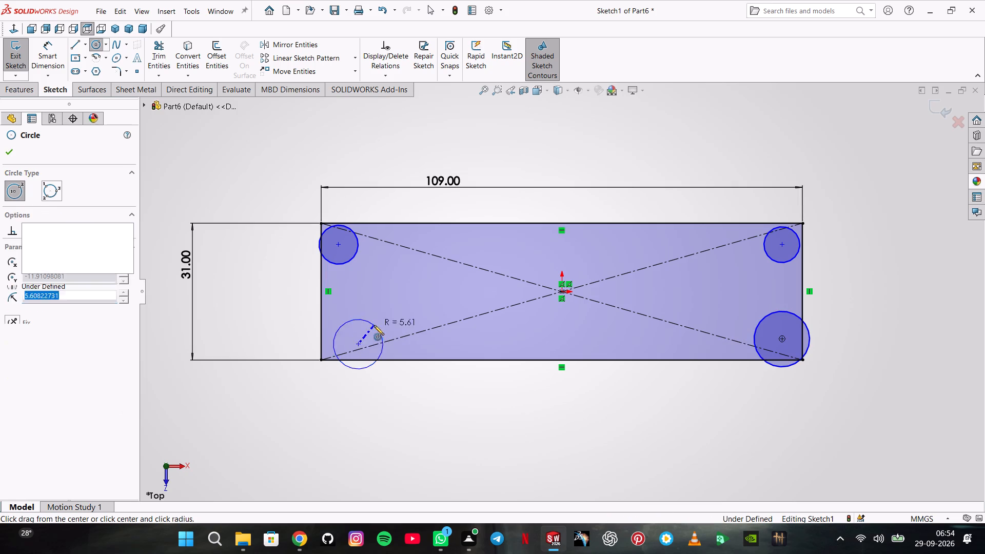
key("Escape")
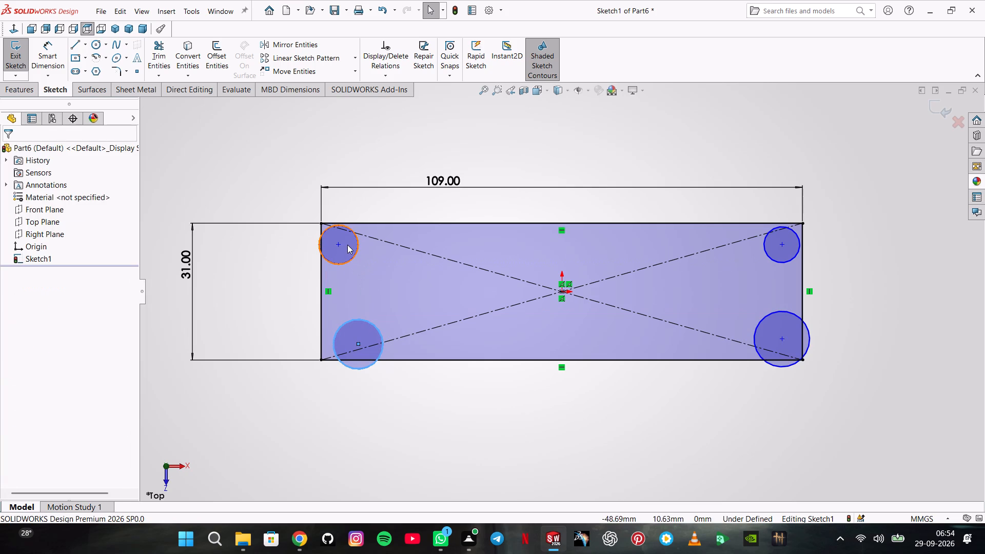
Apply an Equal relation to all four corner circles.
left_click(348, 245, "shift")
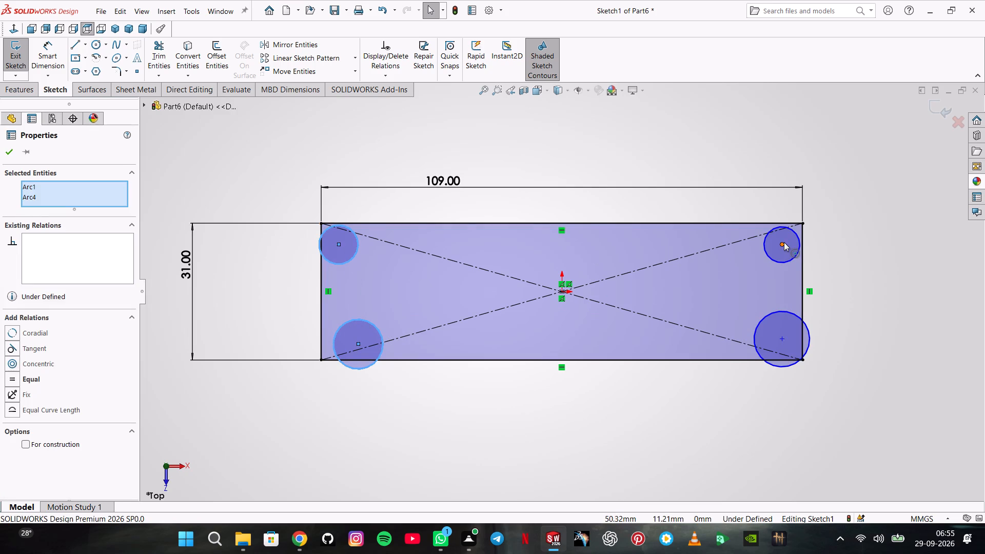
left_click(784, 242, "shift")
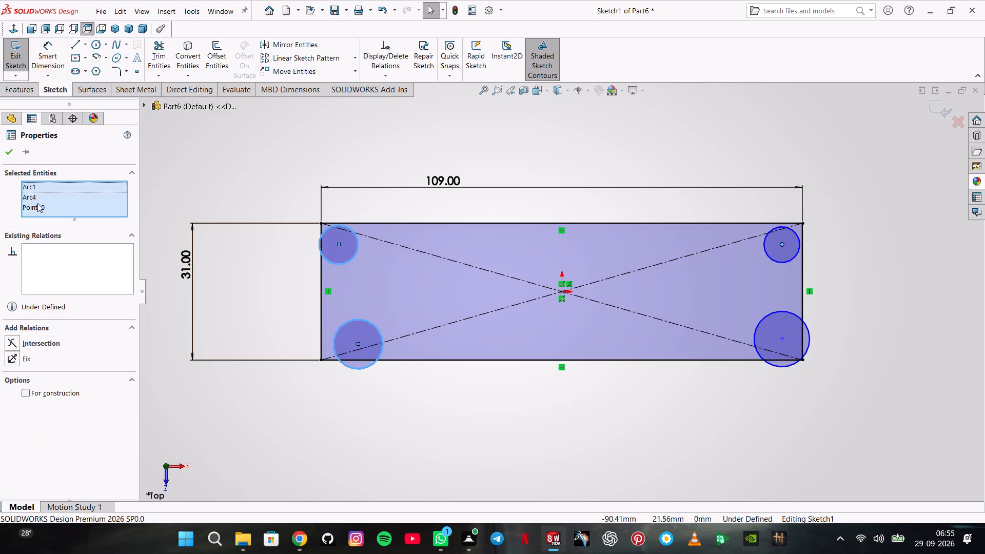
right_click(37, 203)
left_click(58, 223)
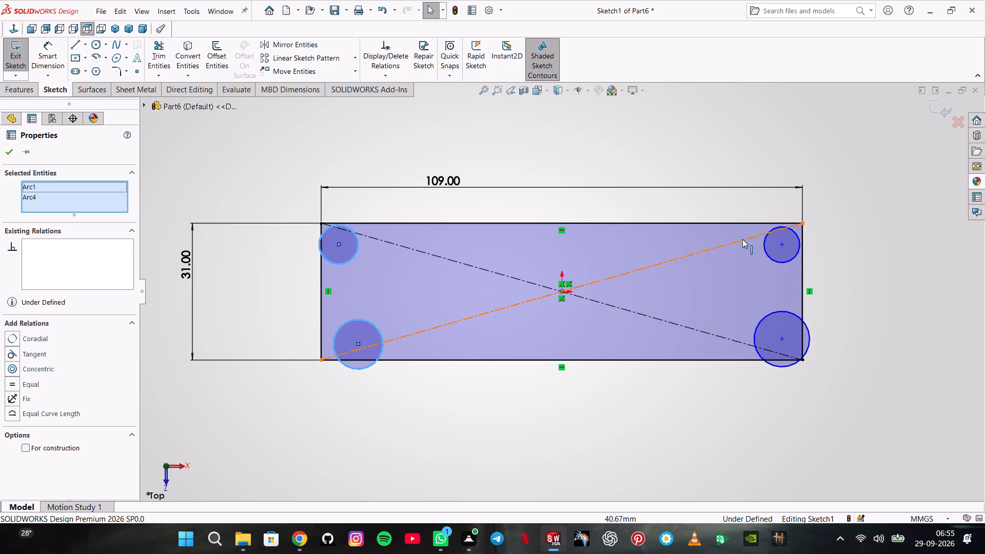
left_click(779, 236, "shift")
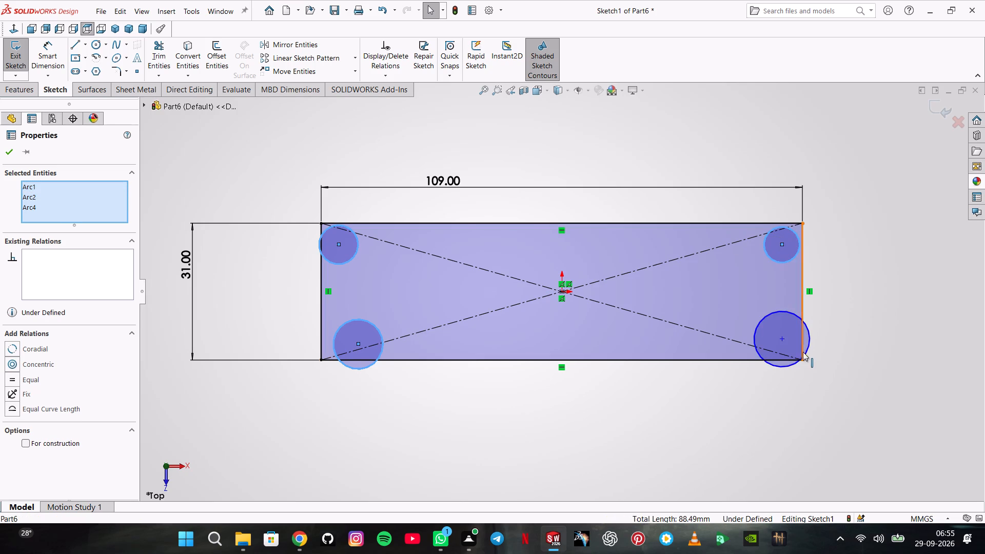
left_click(785, 331, "shift")
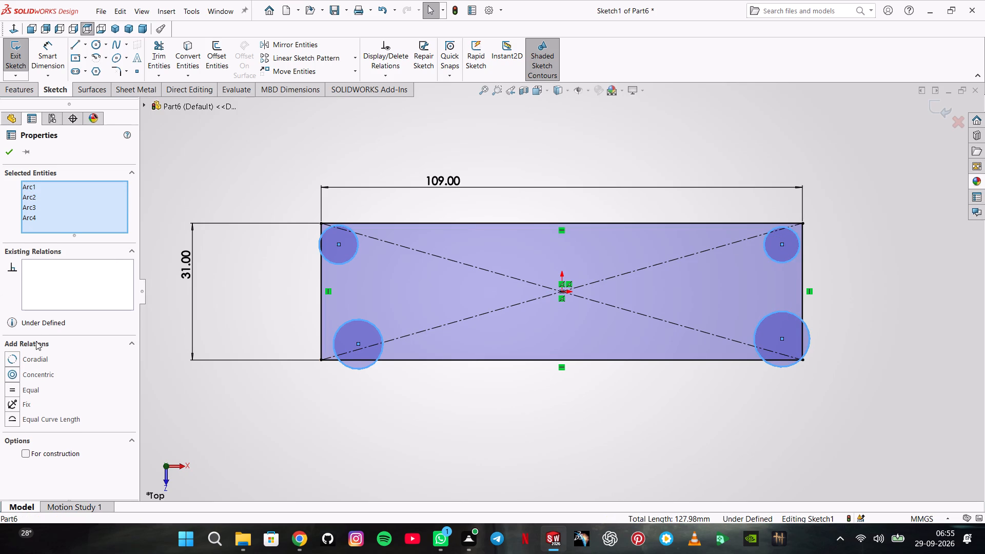
left_click(37, 386)
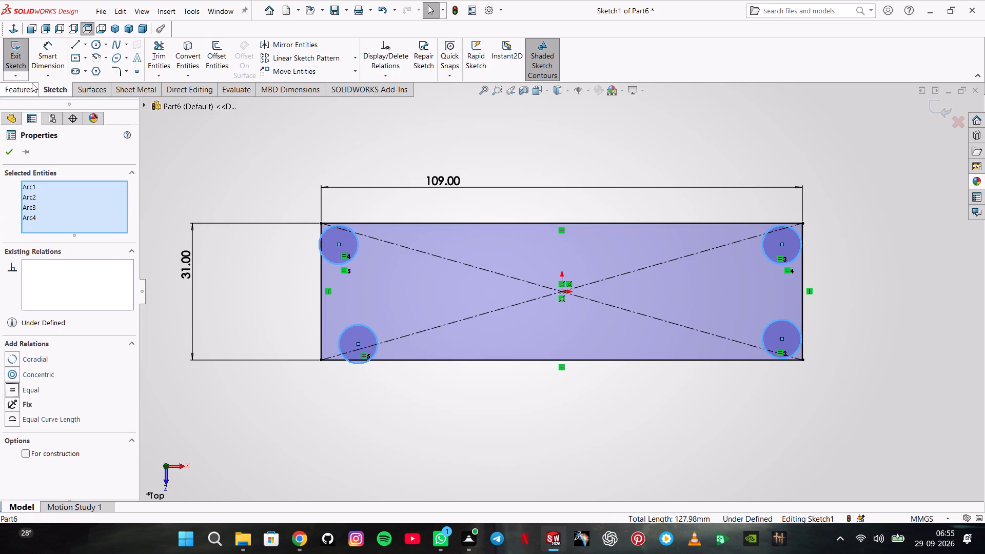
Add a diameter dimension to the upper-left circle and open its value for editing.
left_click(36, 68)
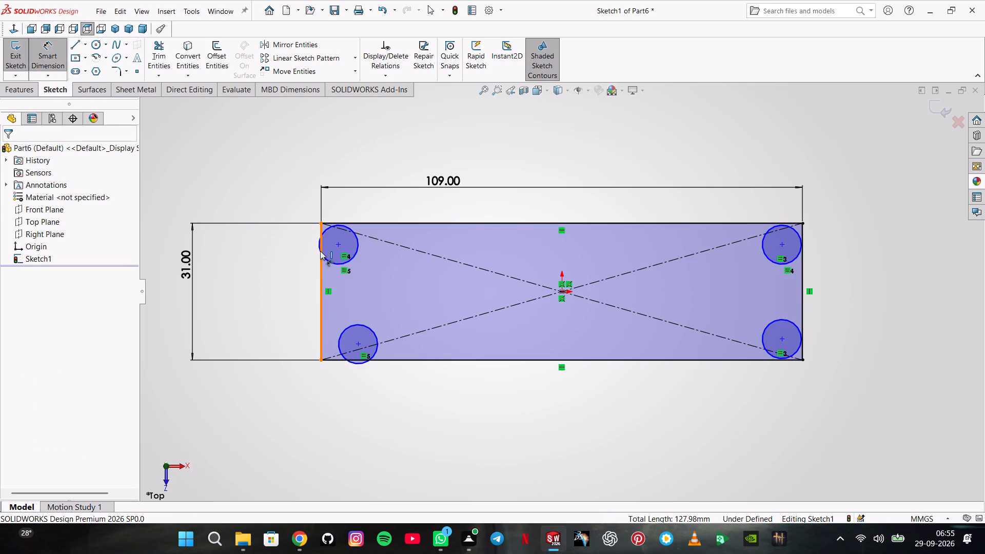
left_click(335, 261)
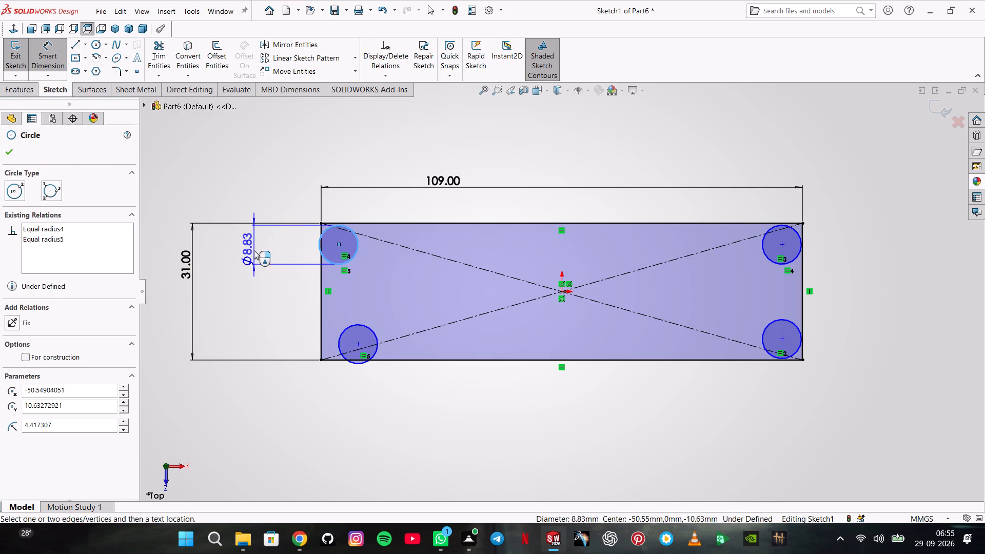
left_click(254, 250)
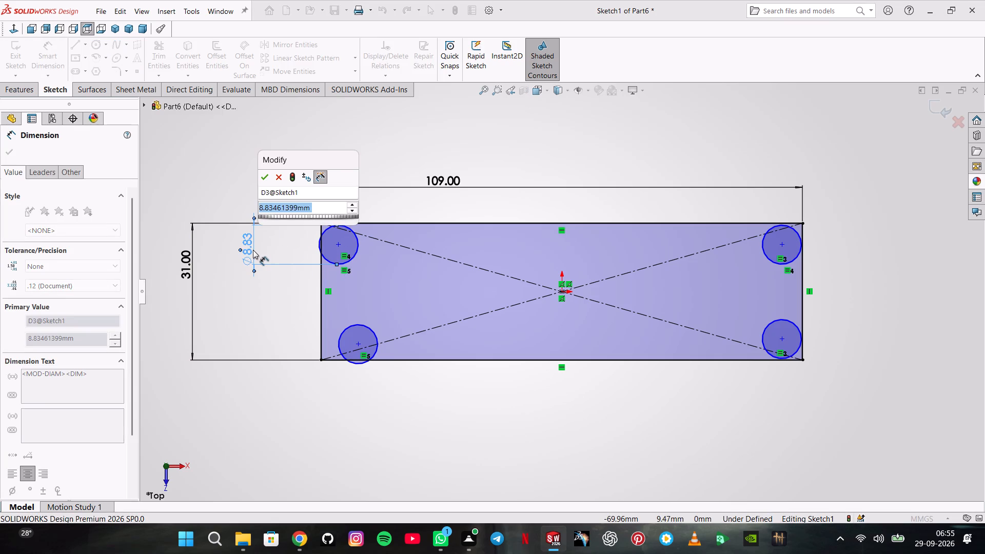
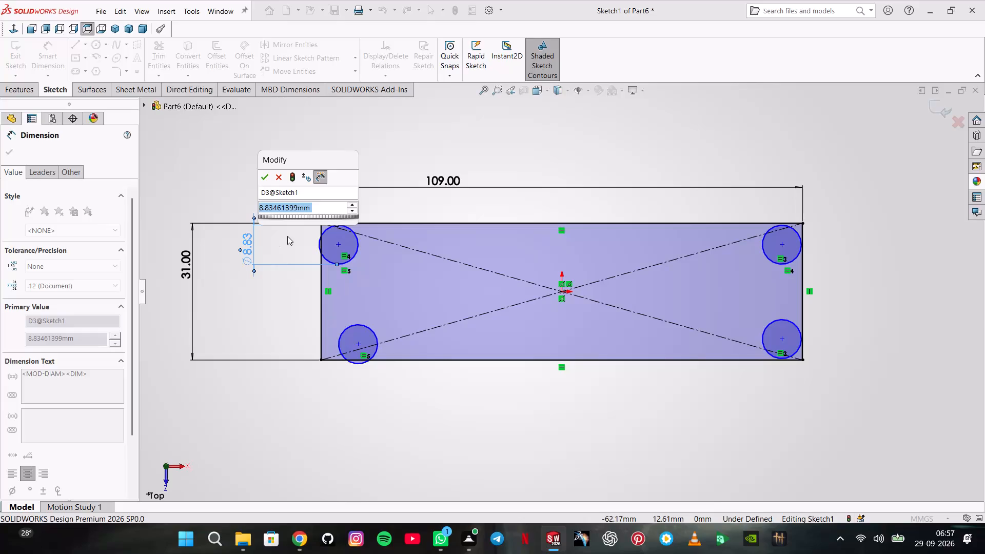
Set the upper-left circle's diameter to 18 mm.
type("18")
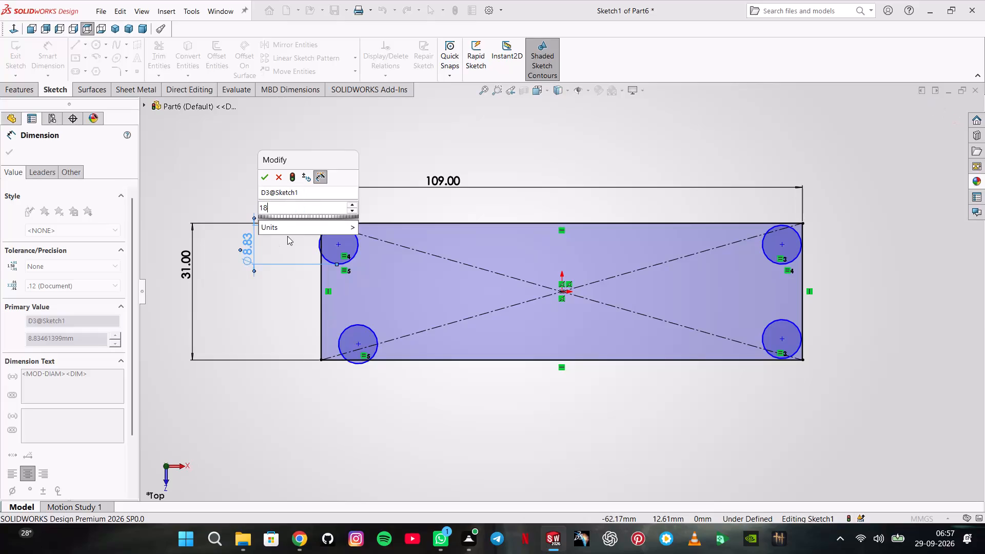
key("Return")
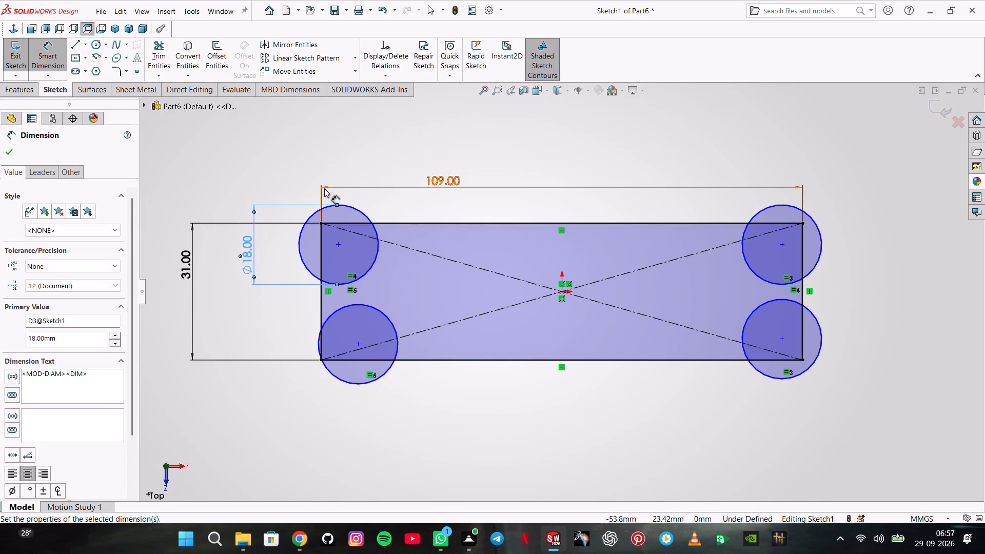
key("Escape")
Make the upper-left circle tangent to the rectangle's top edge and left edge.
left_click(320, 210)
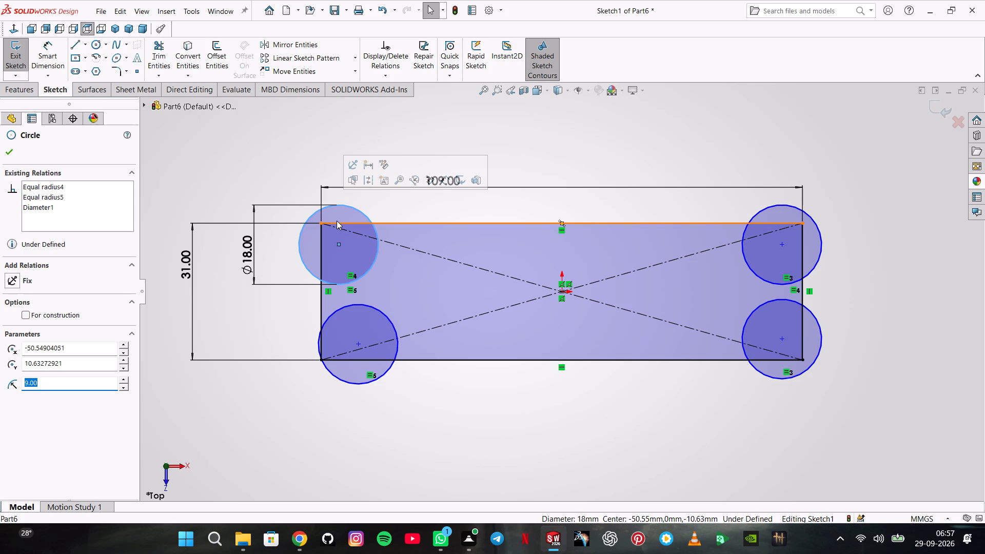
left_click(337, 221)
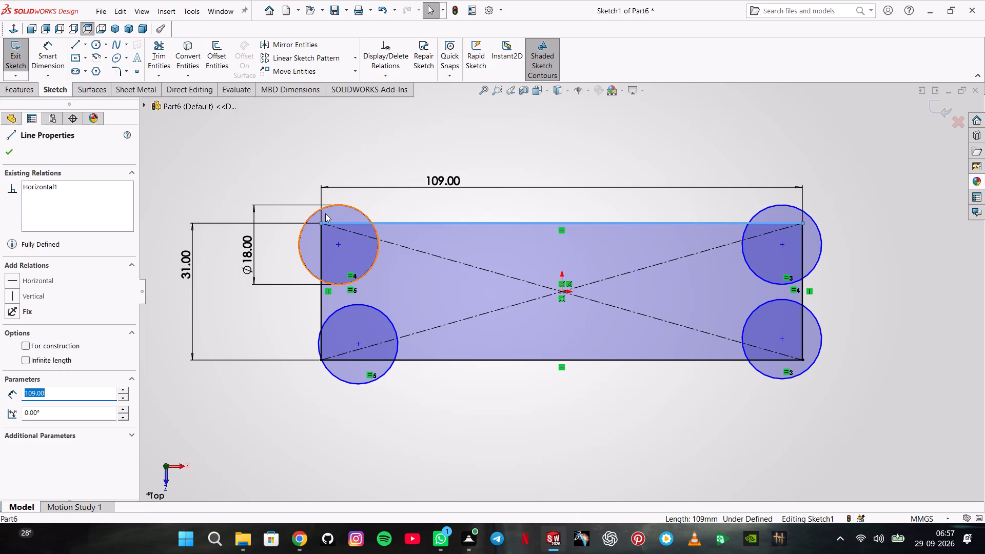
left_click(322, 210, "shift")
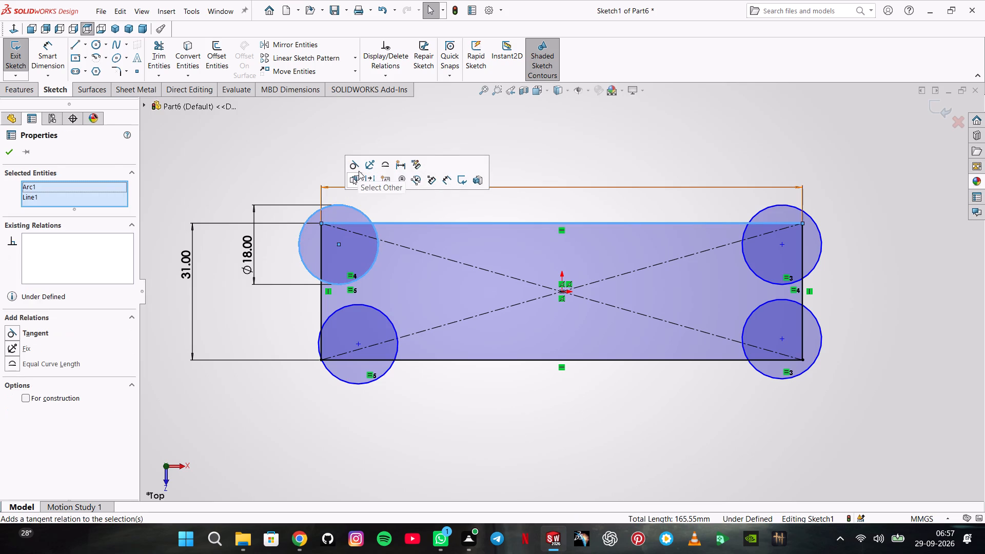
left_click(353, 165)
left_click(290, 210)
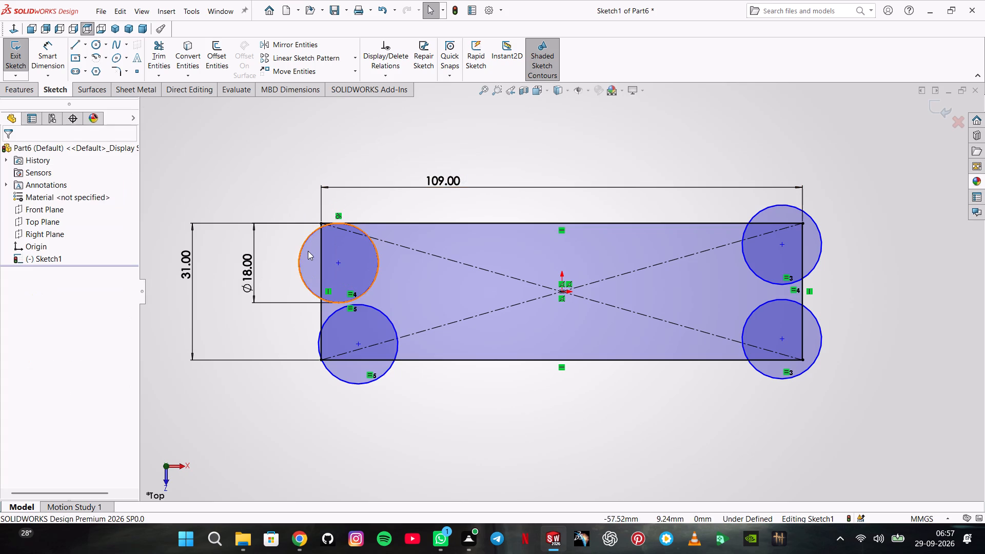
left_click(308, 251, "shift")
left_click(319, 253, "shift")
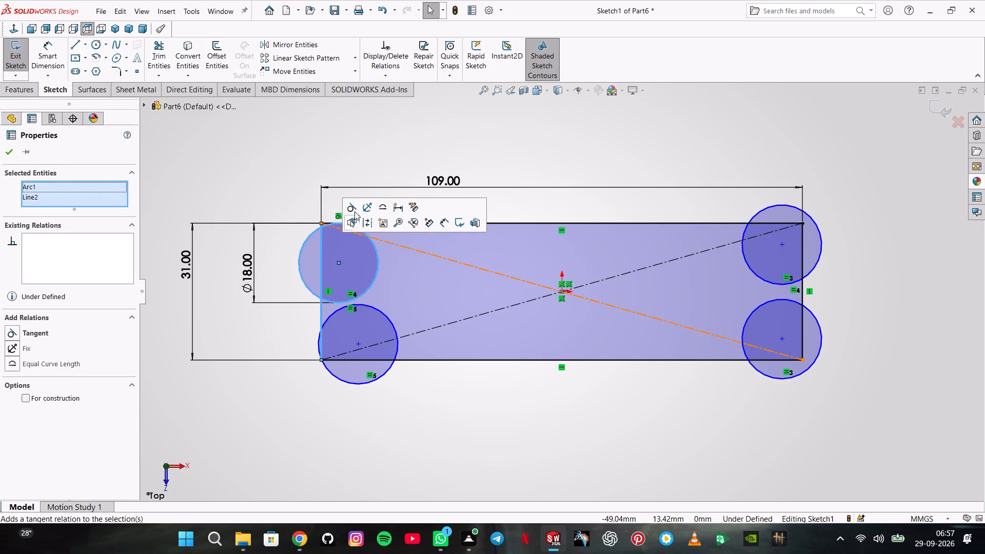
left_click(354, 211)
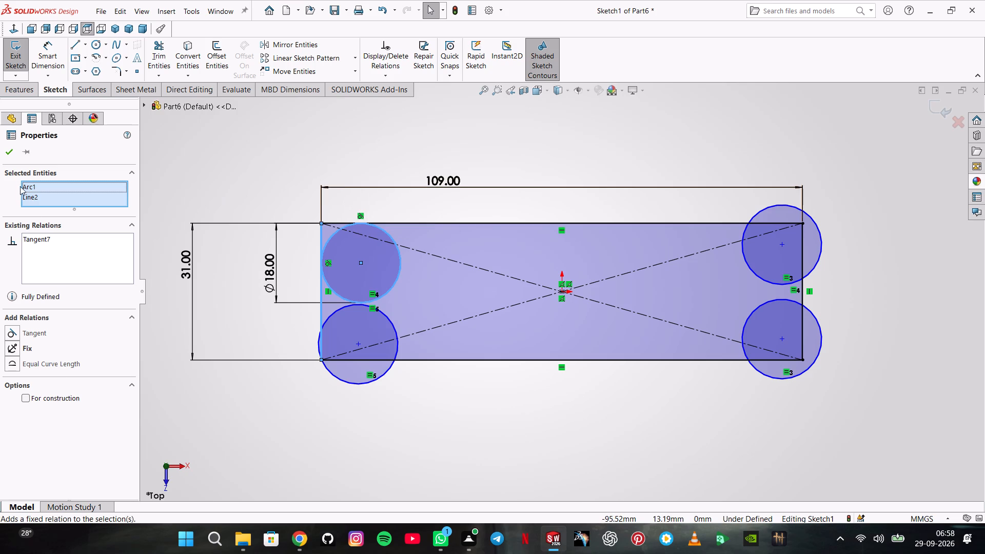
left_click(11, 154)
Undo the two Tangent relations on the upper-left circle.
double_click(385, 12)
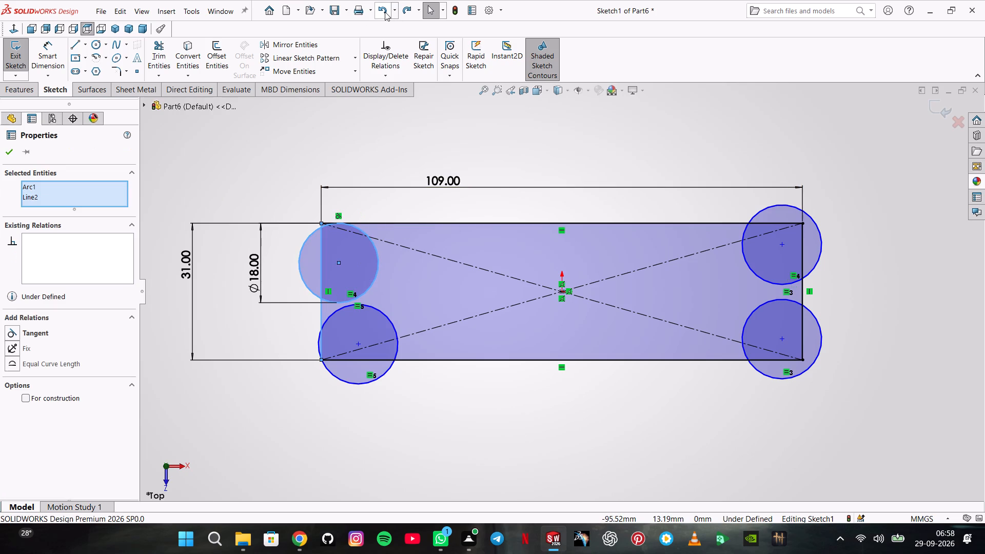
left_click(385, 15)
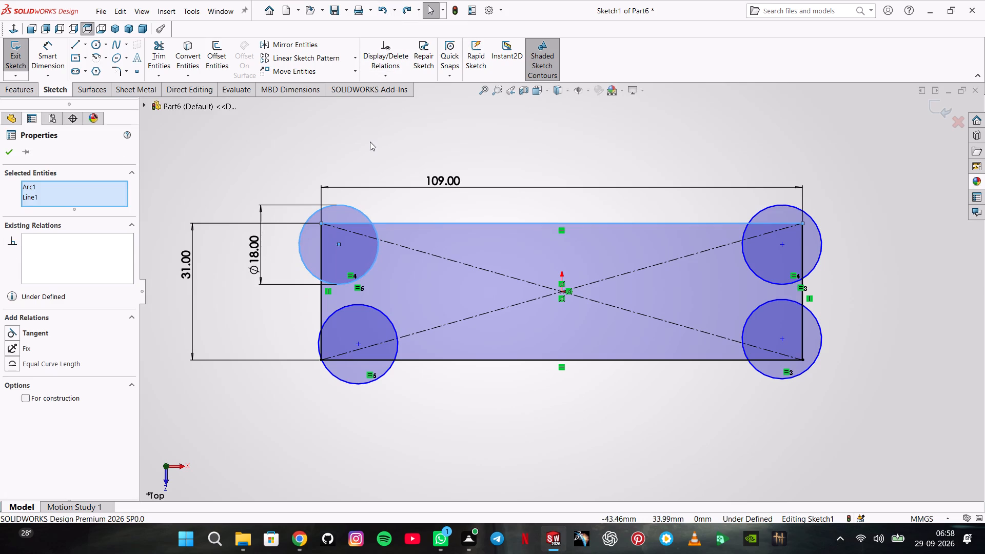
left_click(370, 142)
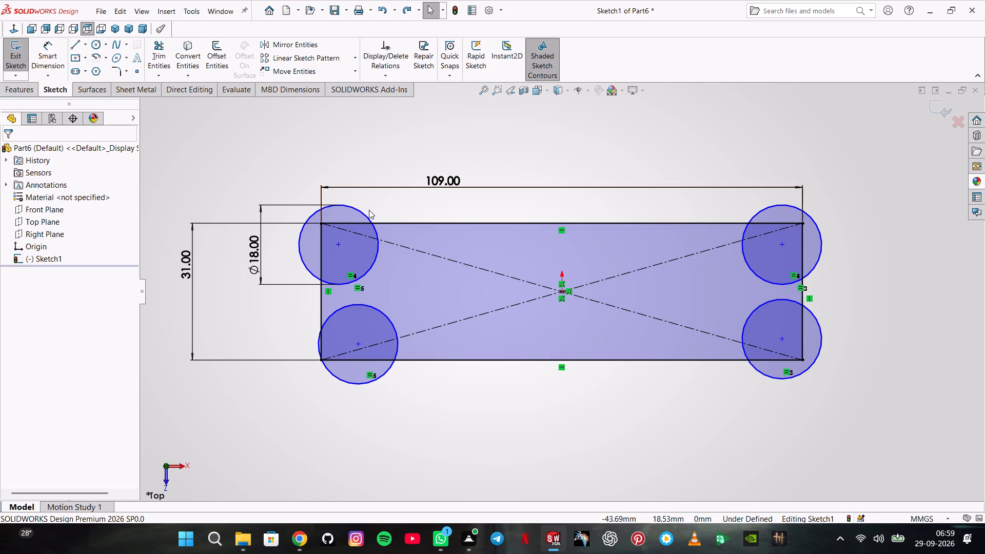
Make the centres of the two upper circles coincident with the rectangle's nearest upper corners.
left_click(338, 246)
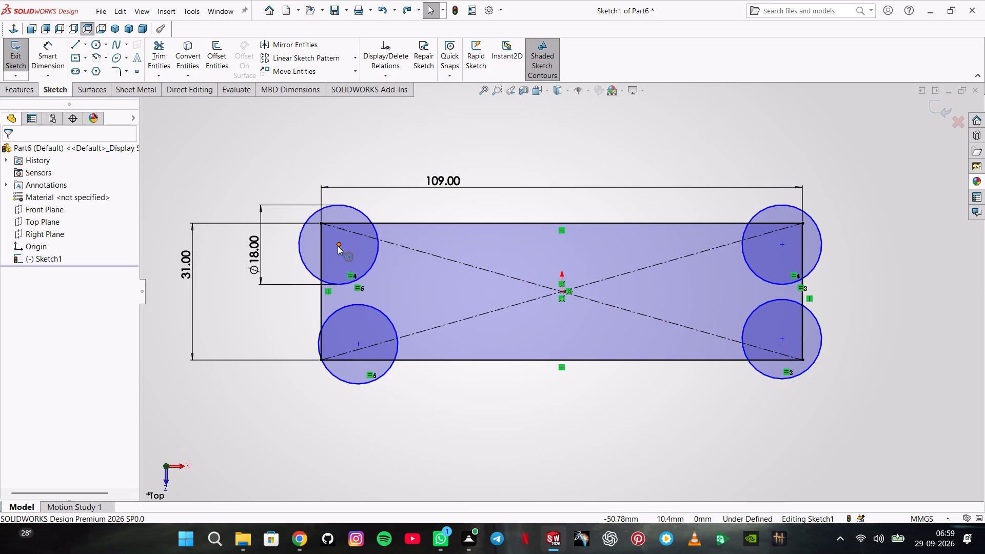
left_click(320, 222, "ctrl")
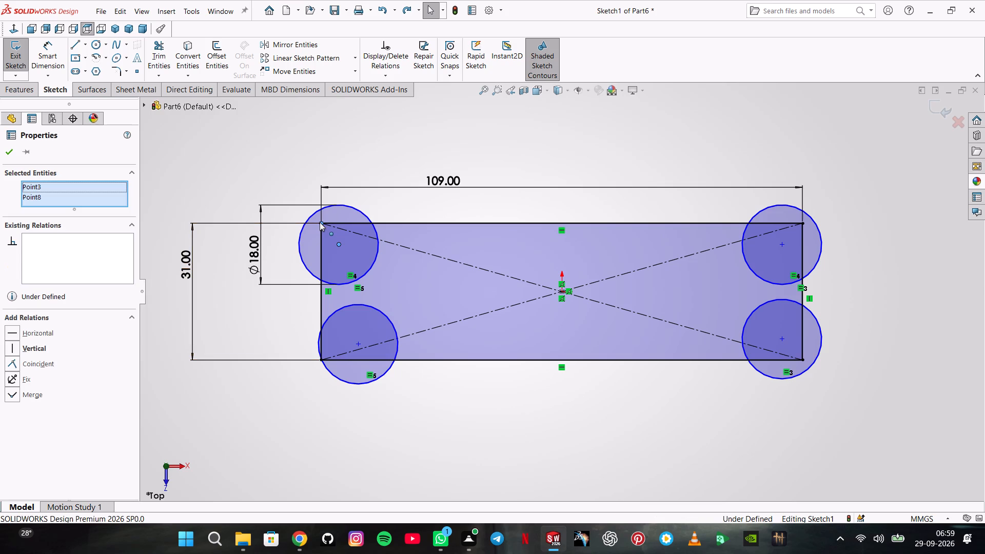
left_click(34, 364)
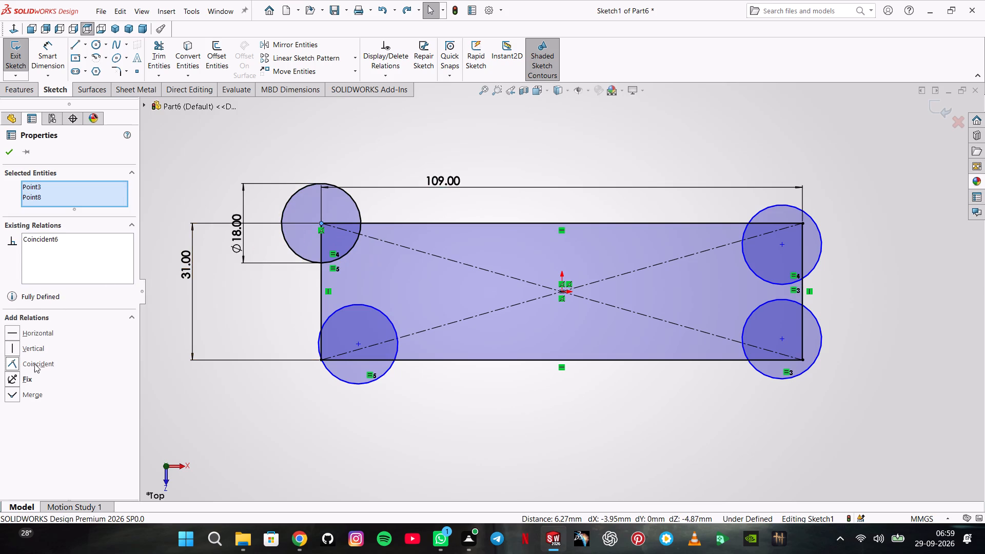
left_click(218, 319)
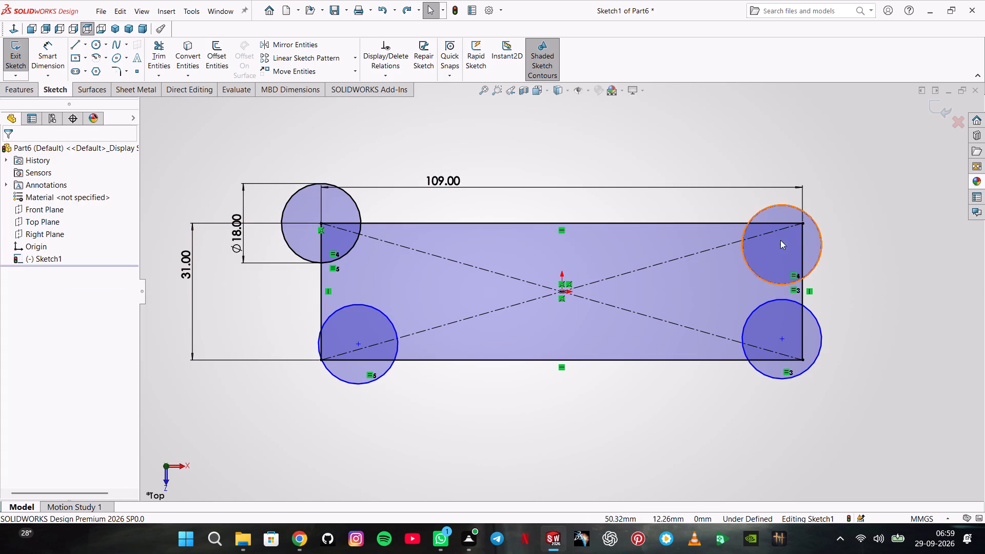
left_click(779, 245, "ctrl")
left_click(800, 220, "ctrl")
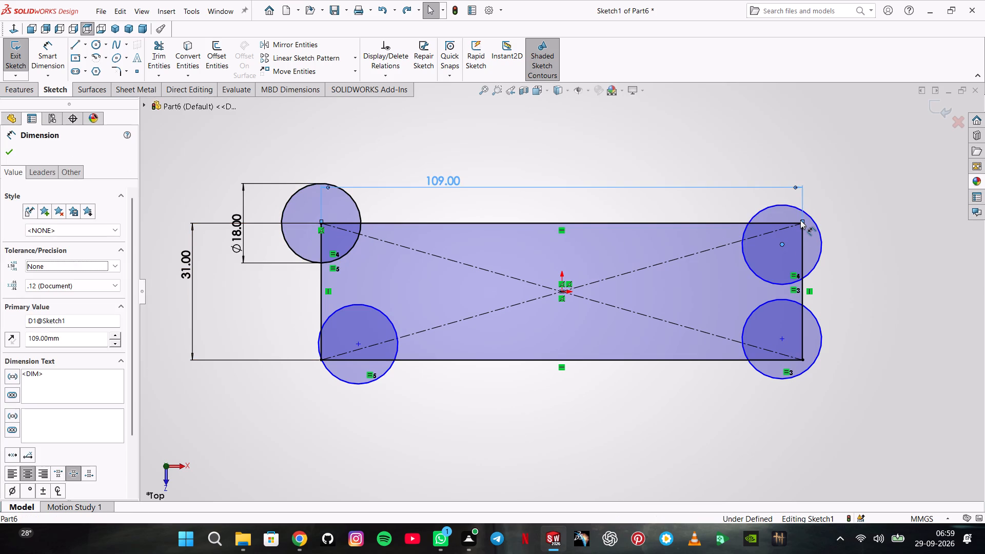
key("Escape")
key("Escape")
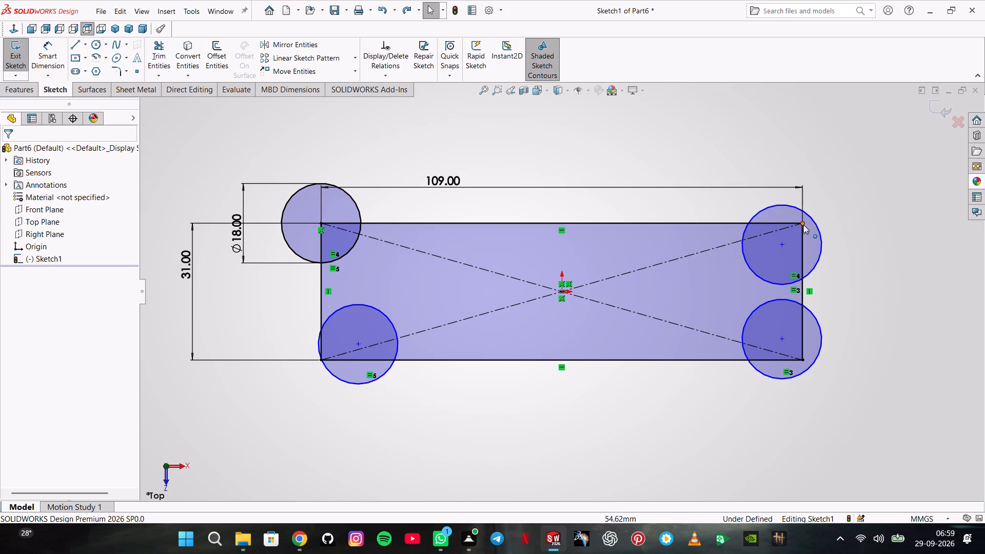
left_click(804, 224, "ctrl")
left_click(783, 242, "ctrl")
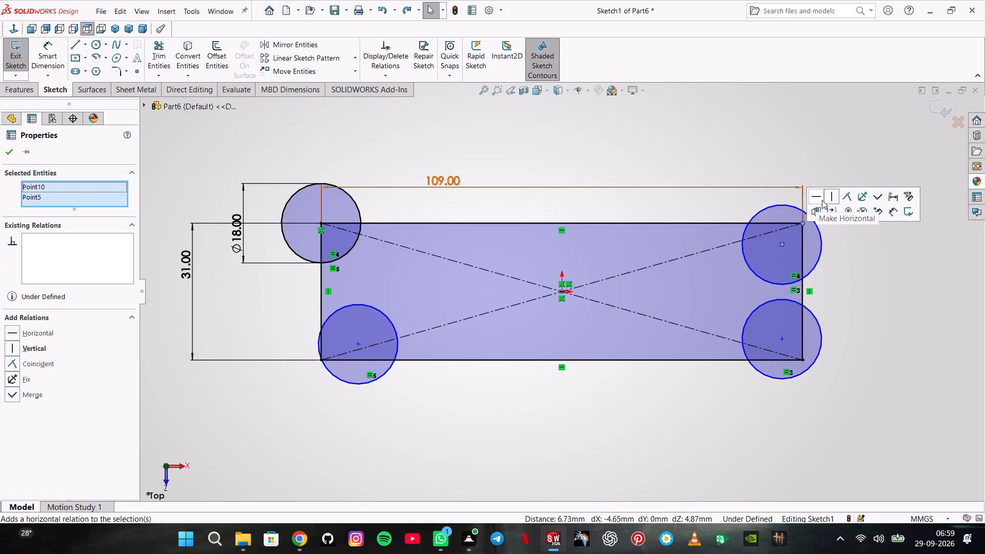
left_click(852, 200)
left_click(878, 280)
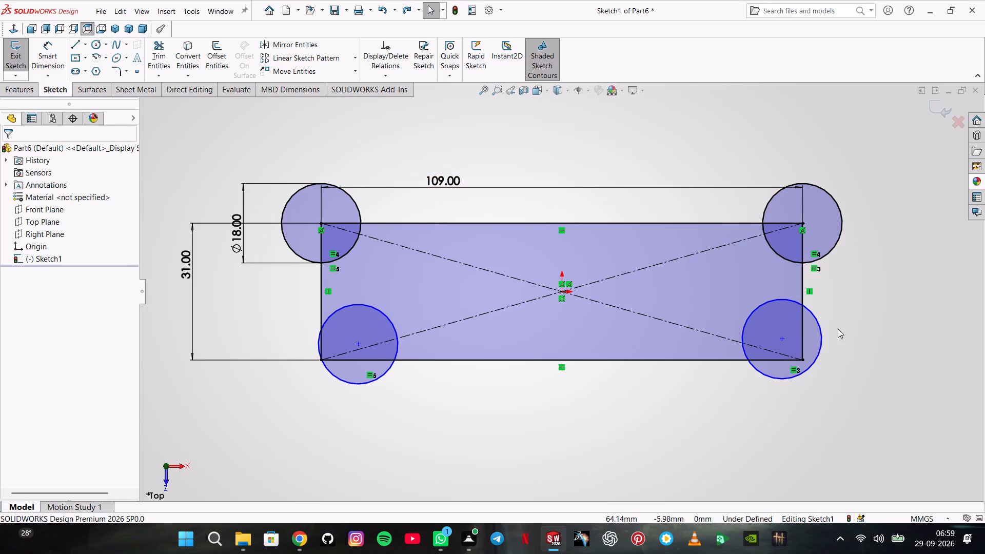
Make the centres of the two lower circles coincident with the rectangle's nearest lower corners.
left_click(781, 337, "shift")
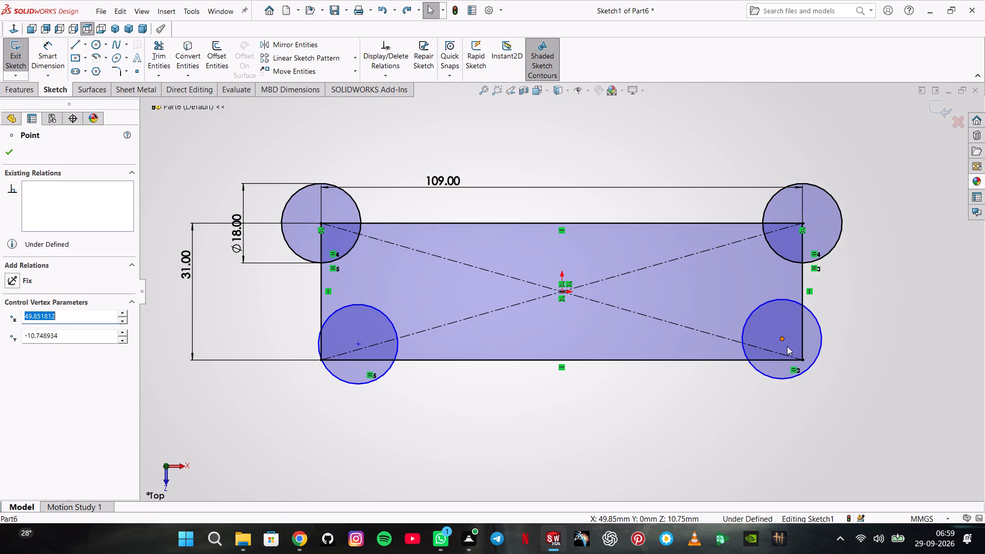
left_click(800, 358, "shift")
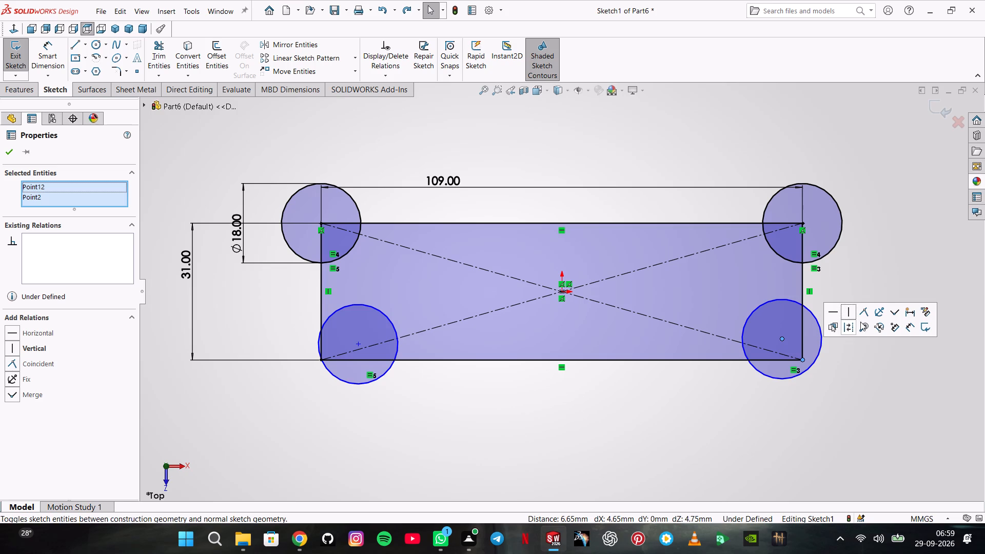
left_click(865, 312)
left_click(848, 374)
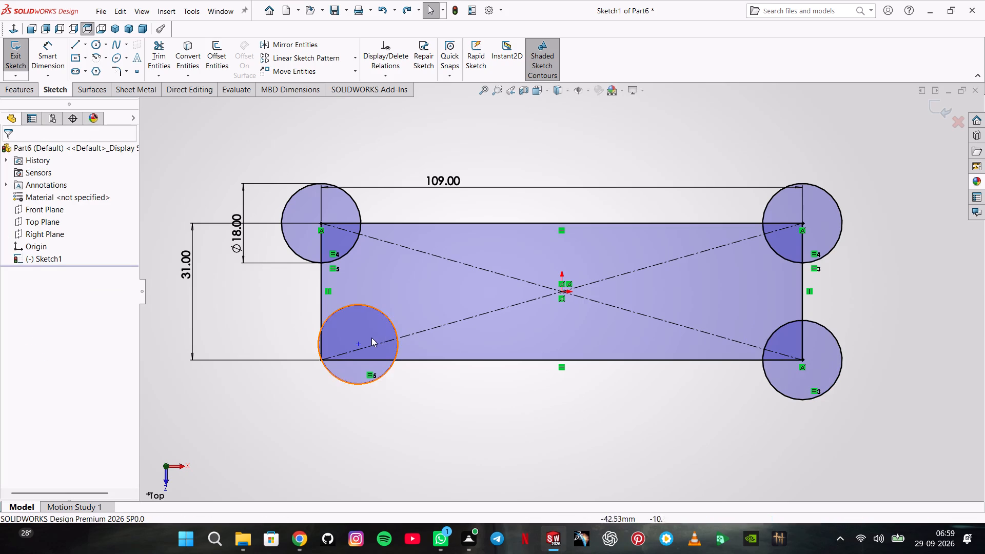
left_click(360, 345, "shift")
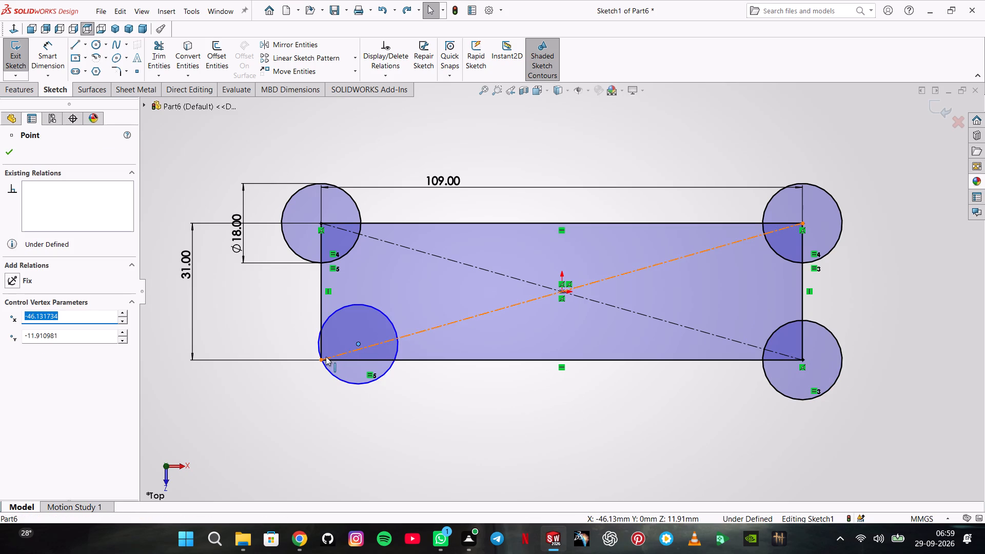
left_click(323, 359, "shift")
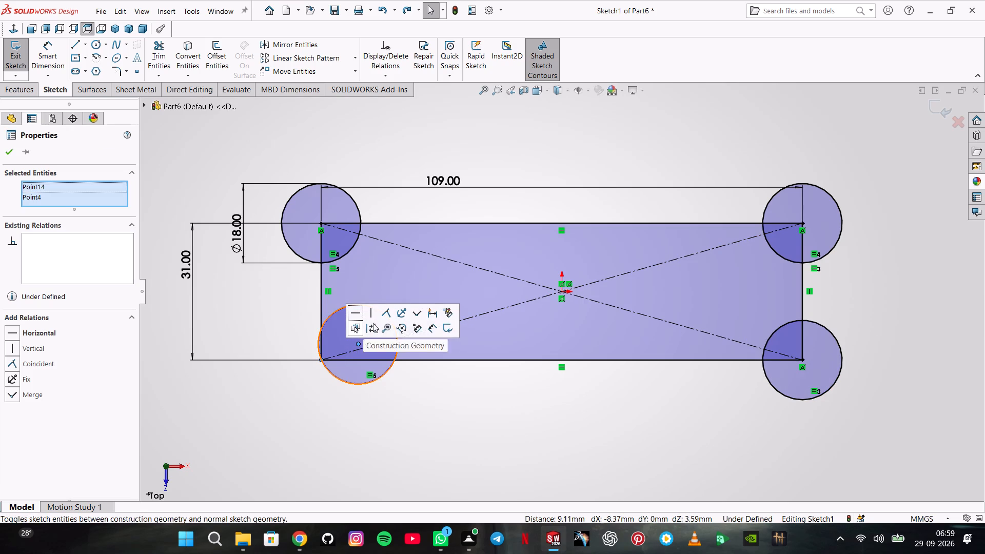
left_click(381, 310)
left_click(391, 407)
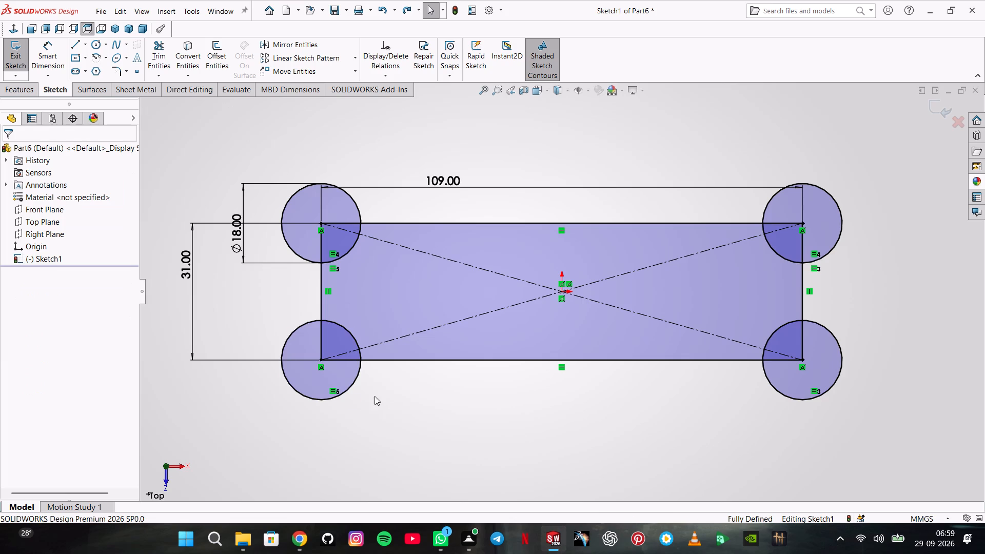
Trim the outer arcs of both left-hand circles and the rectangle edge segments inside them, leaving concave quarter-round corners.
left_click(163, 76)
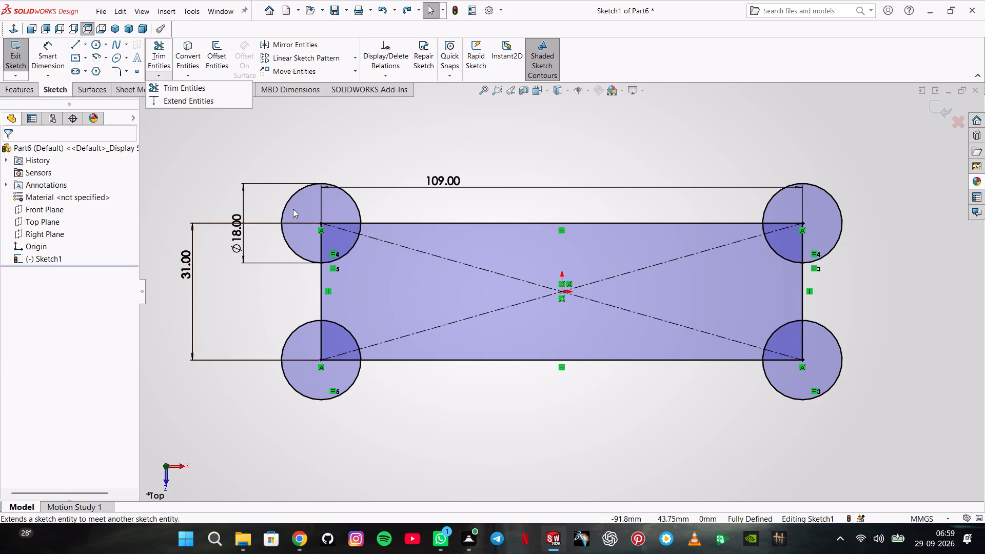
left_click(290, 196)
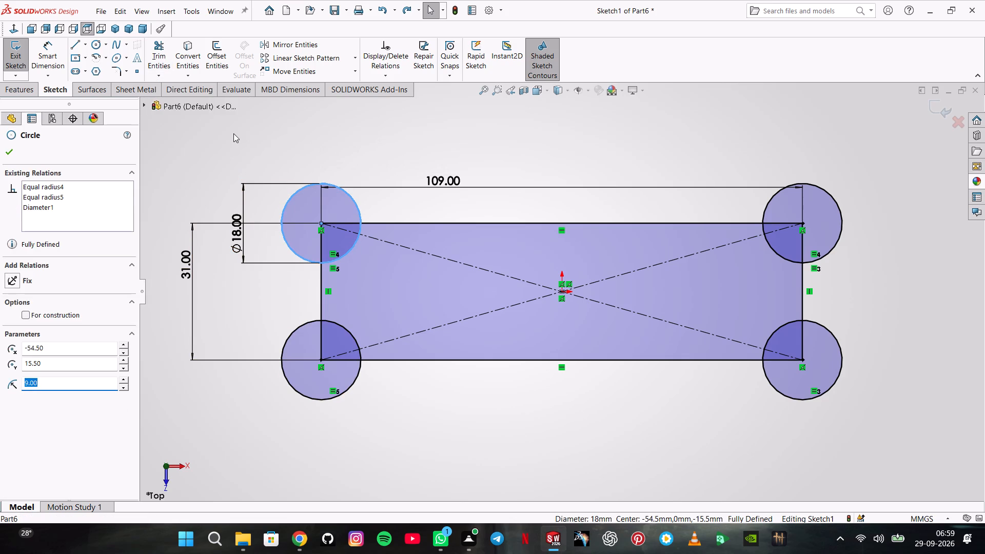
left_click(233, 133)
left_click(161, 58)
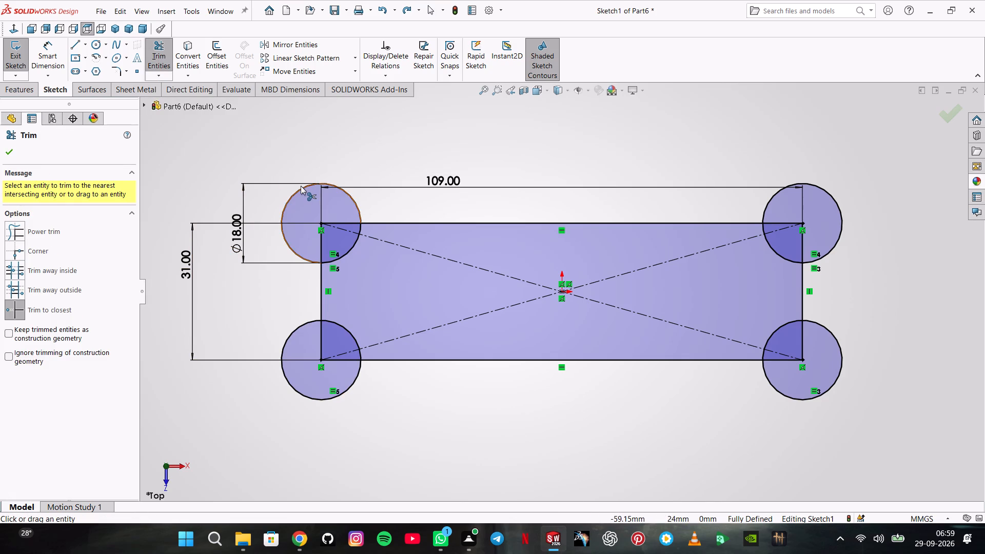
left_click(300, 187)
left_click(322, 233)
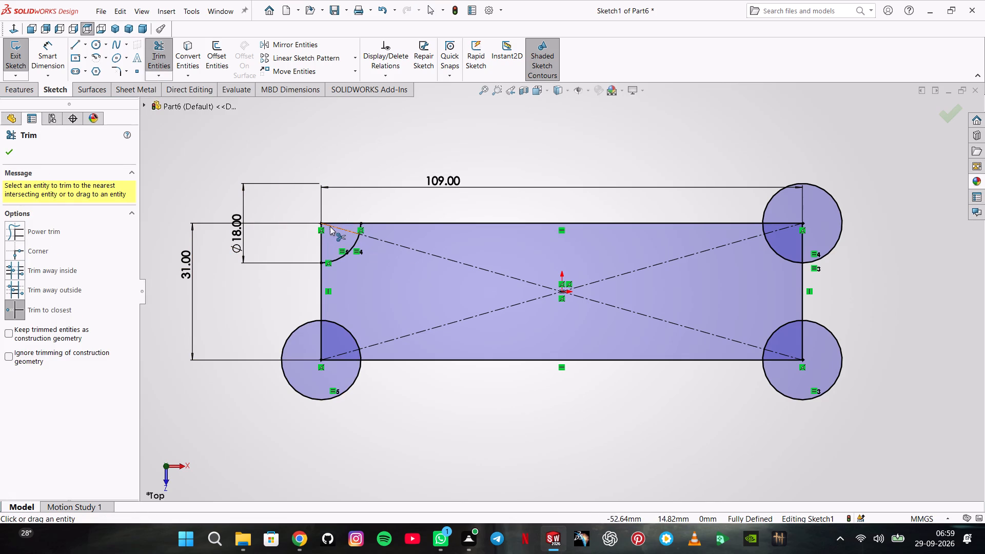
left_click(342, 223)
left_click(320, 242)
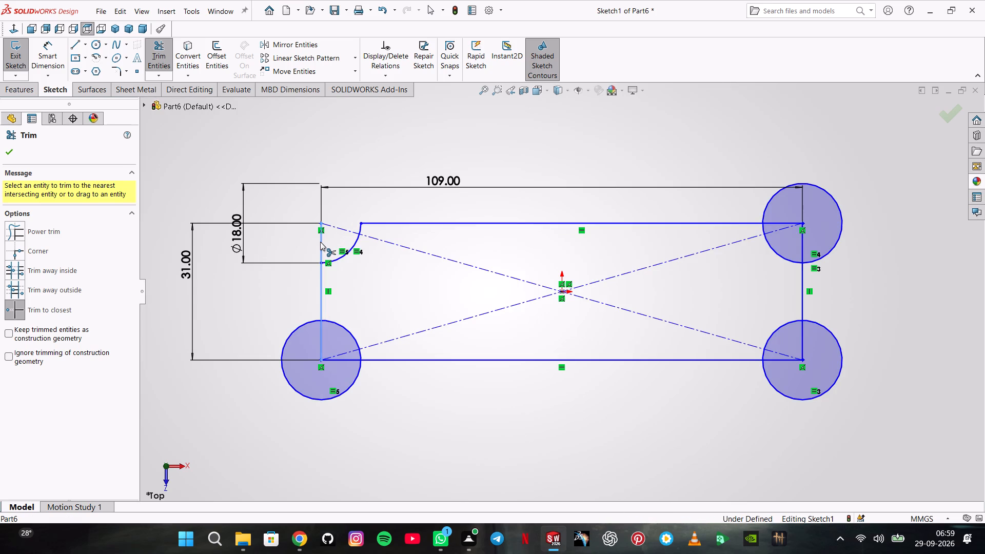
left_click(304, 322)
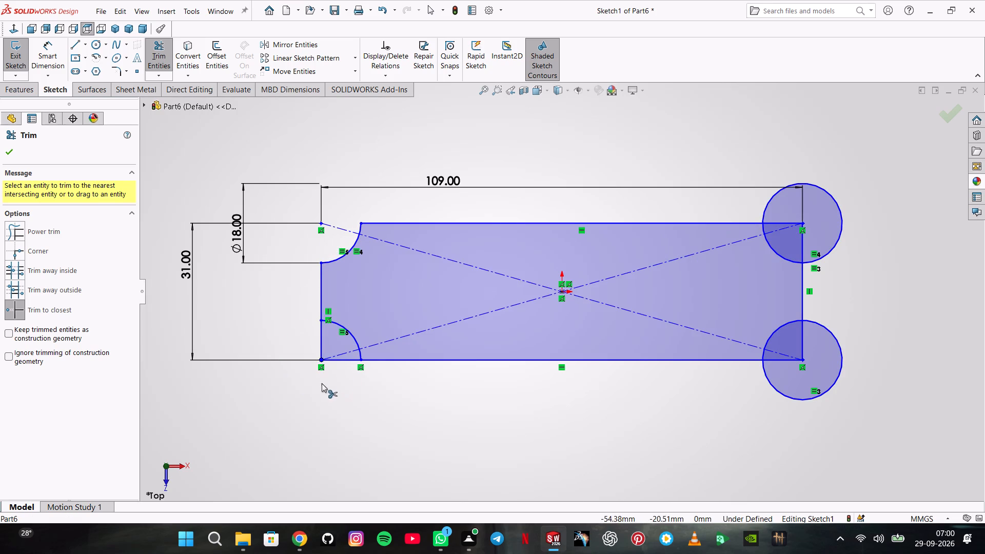
left_click(339, 361)
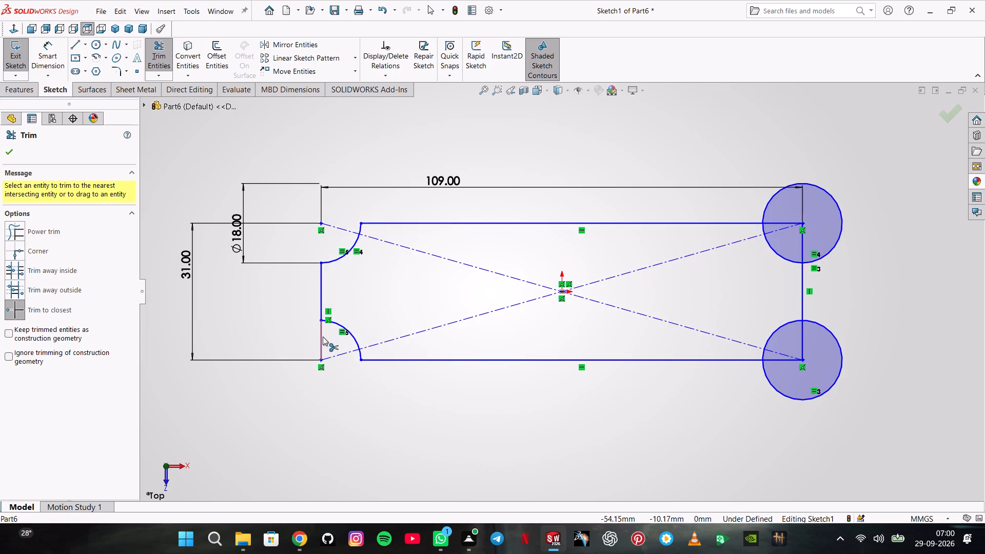
left_click(323, 335)
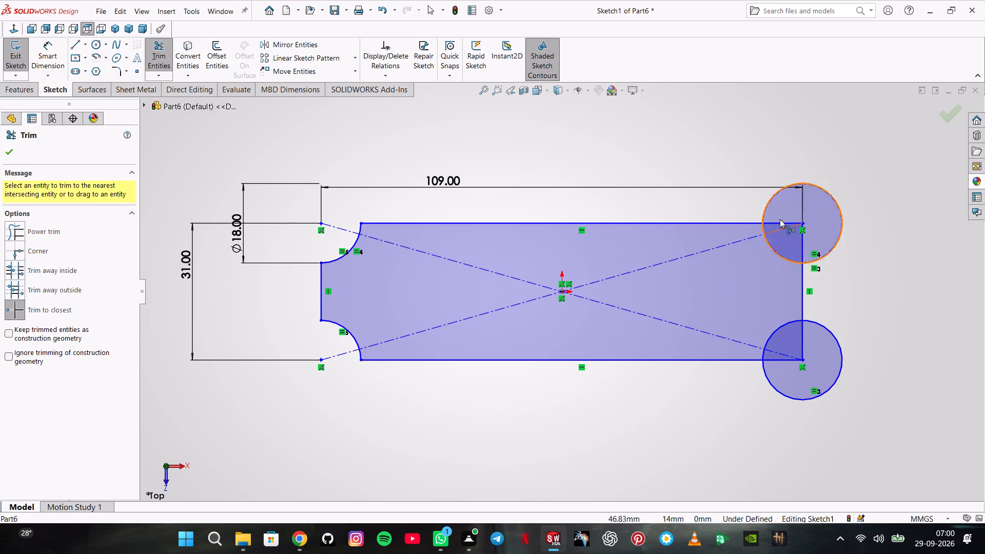
Trim the outer arcs of both right-hand circles and the rectangle edge segments inside them, leaving concave quarter-round corners.
left_click(787, 187)
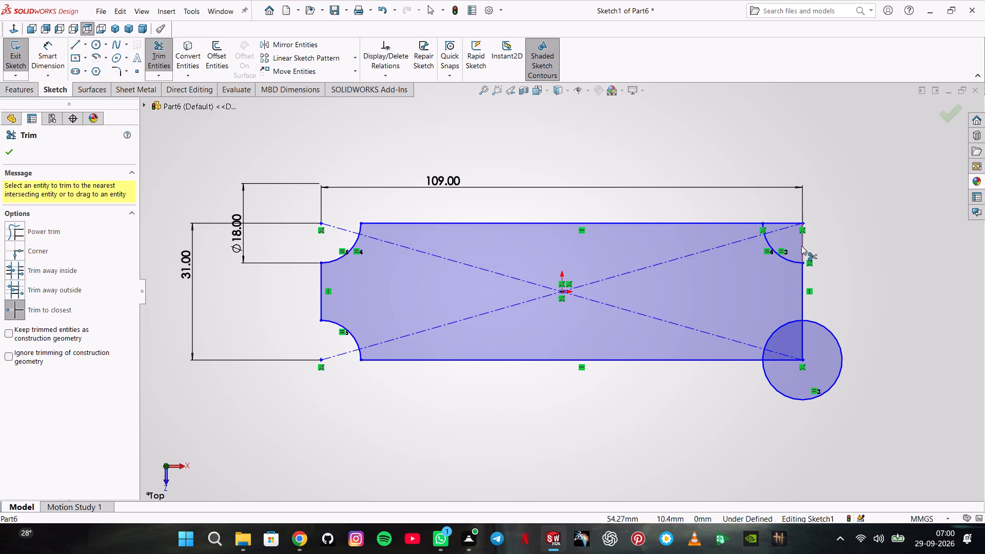
left_click(801, 246)
left_click(780, 221)
left_click(836, 342)
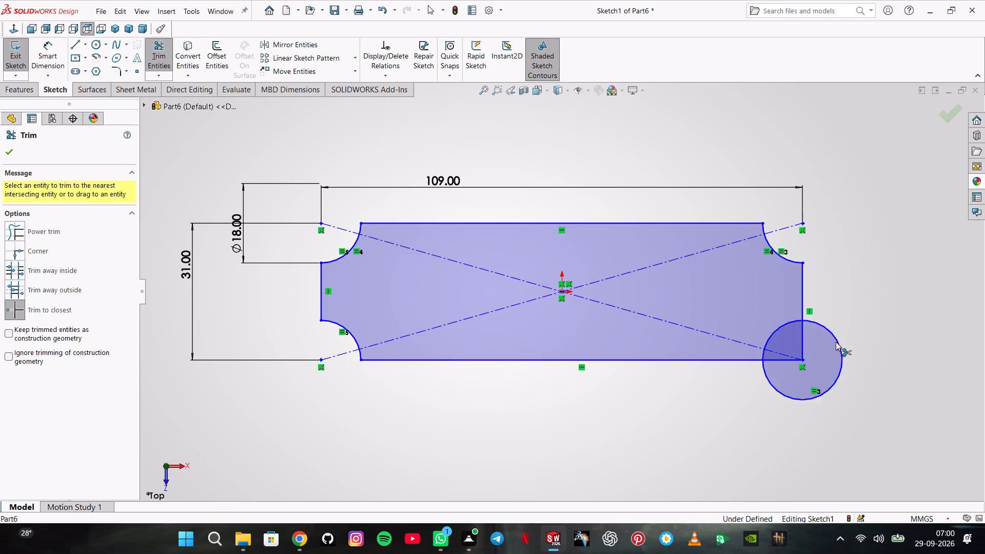
left_click(801, 343)
left_click(787, 359)
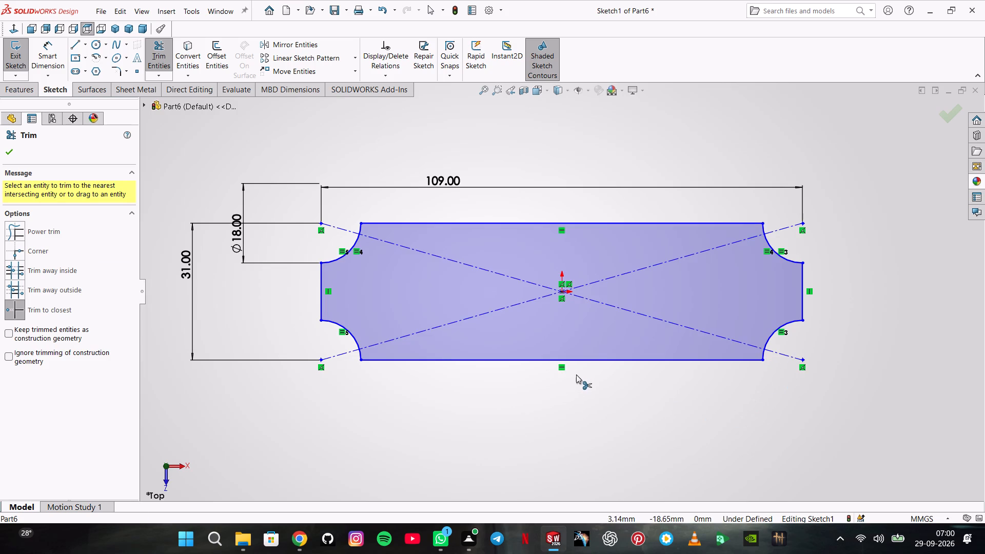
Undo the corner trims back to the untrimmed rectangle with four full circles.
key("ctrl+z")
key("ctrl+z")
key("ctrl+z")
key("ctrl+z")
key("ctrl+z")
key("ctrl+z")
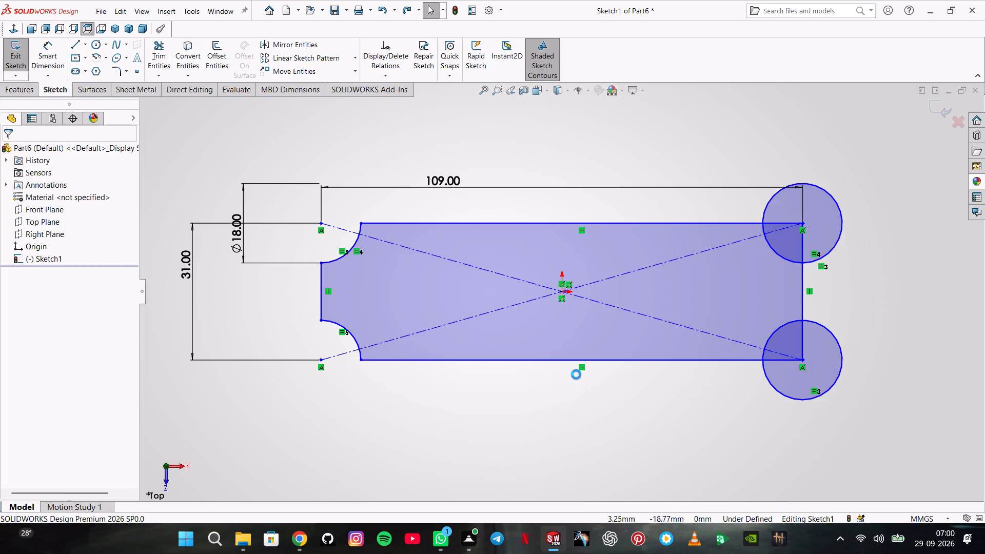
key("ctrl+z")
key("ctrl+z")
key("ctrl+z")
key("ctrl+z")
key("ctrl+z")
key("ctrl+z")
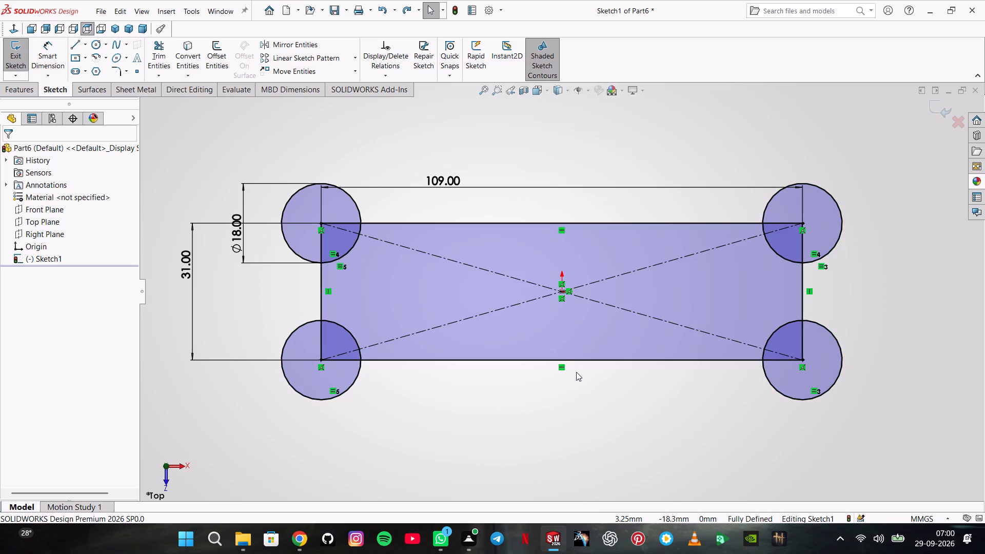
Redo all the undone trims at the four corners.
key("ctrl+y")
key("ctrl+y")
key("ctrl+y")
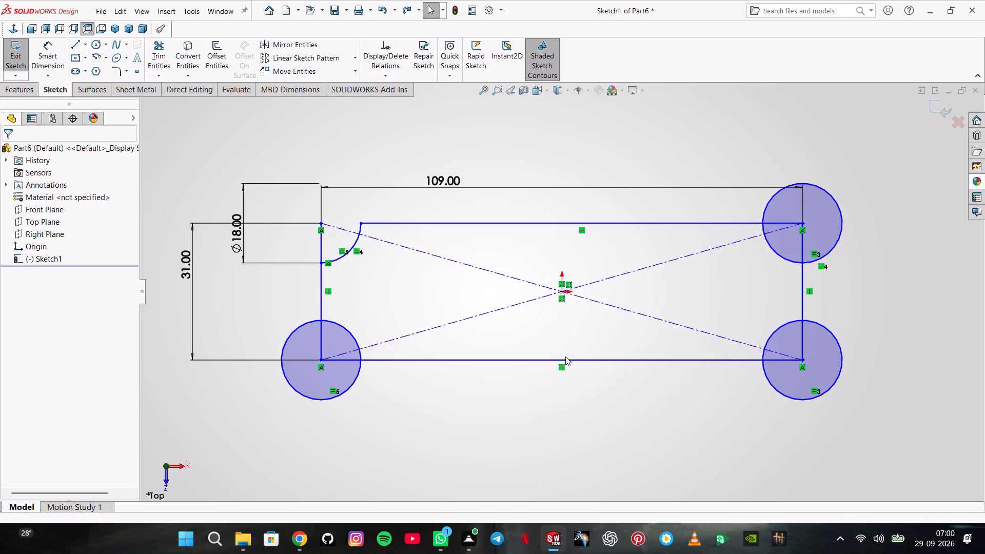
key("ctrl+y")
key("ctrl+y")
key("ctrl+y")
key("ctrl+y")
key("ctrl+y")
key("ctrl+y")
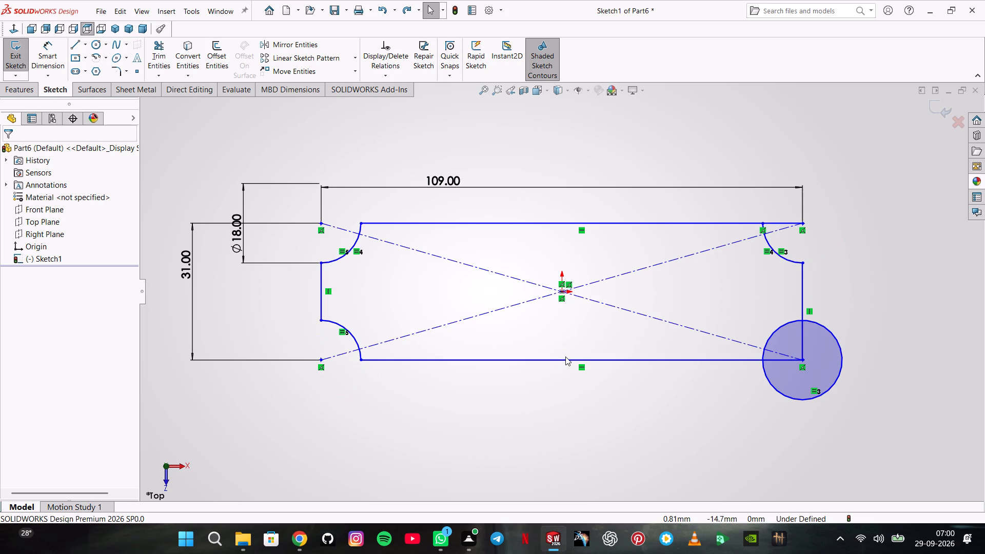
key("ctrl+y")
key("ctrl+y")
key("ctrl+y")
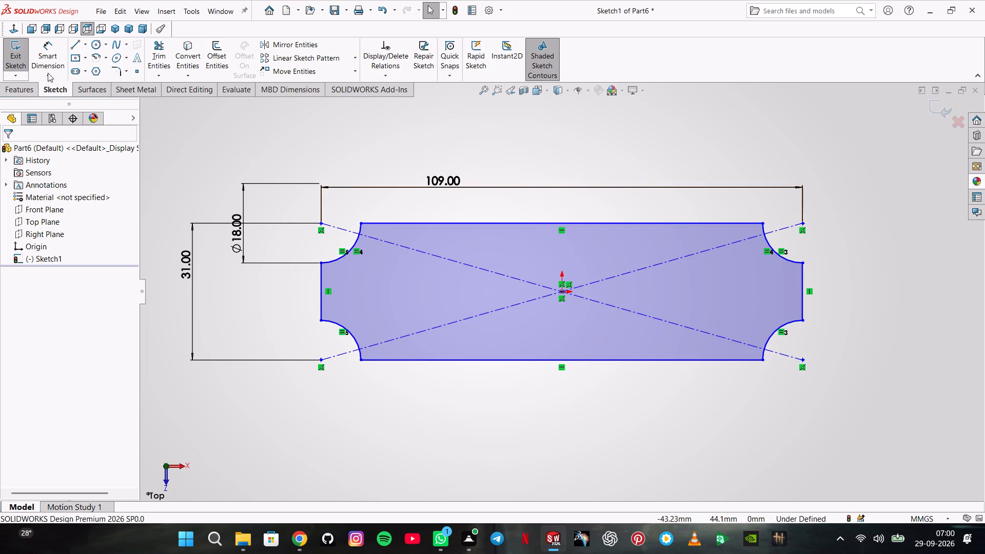
Sketch four small circles with radii of about 2 to 3 mm inside the profile, one near each concave corner.
left_click(91, 44)
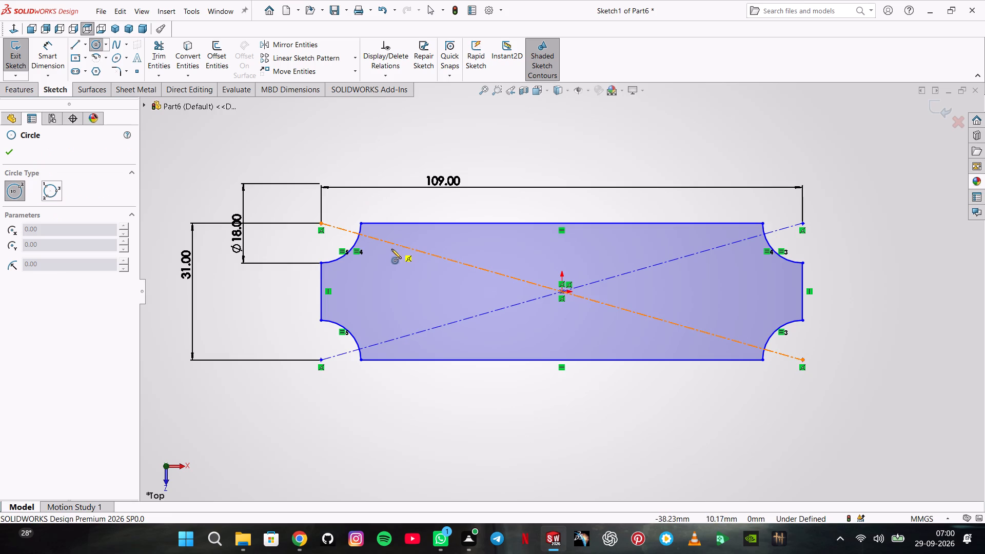
left_click(386, 255)
left_click(389, 269)
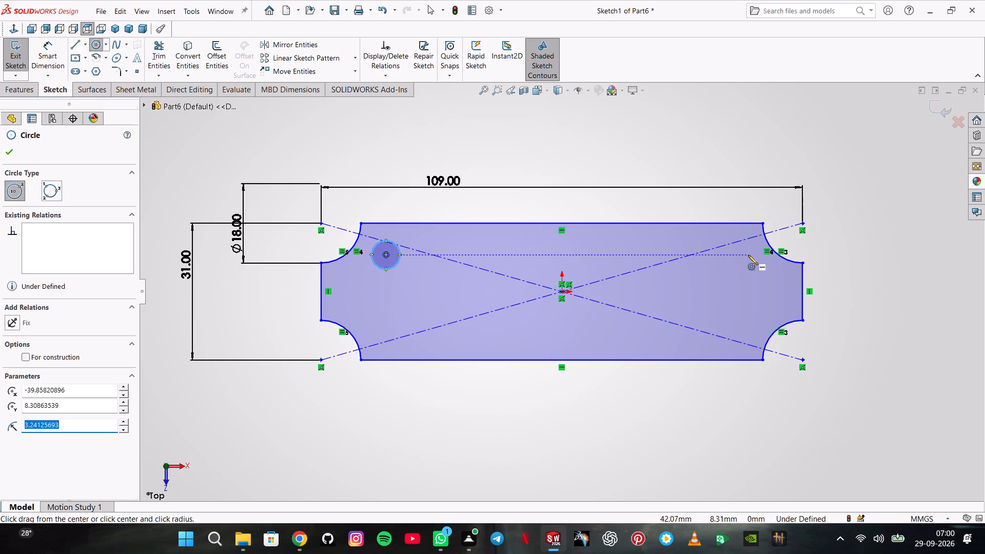
left_click(748, 255)
left_click(743, 268)
left_click(754, 324)
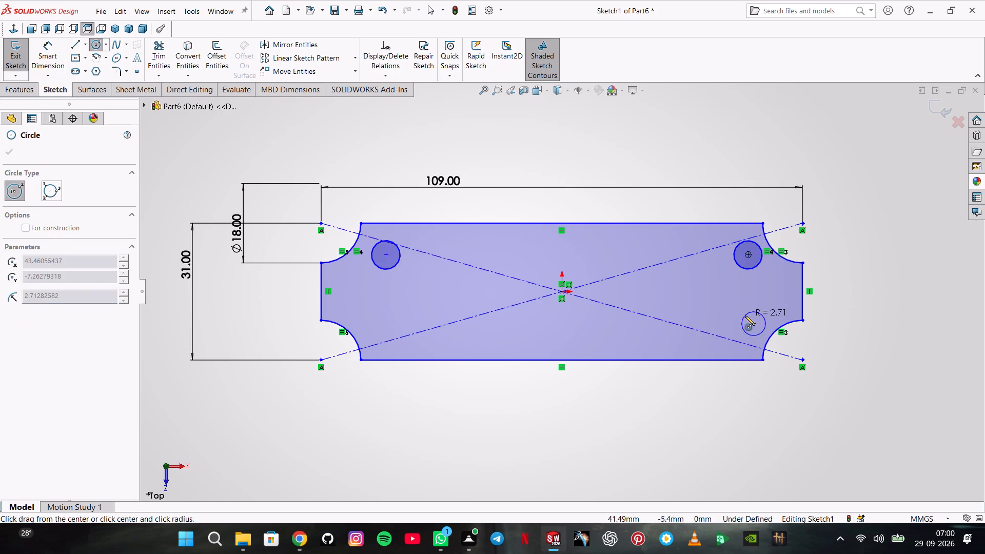
left_click(745, 315)
left_click(383, 319)
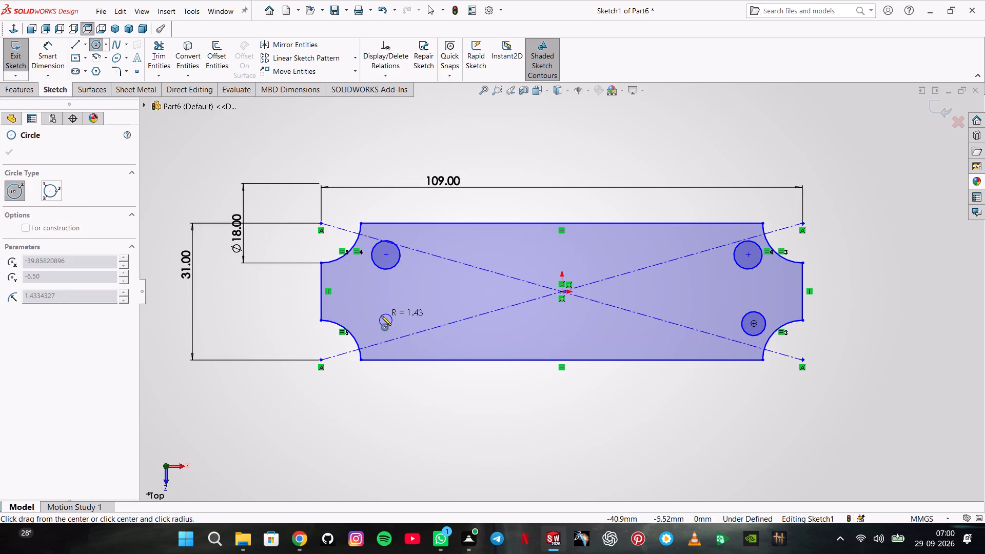
left_click(380, 313)
key("Escape")
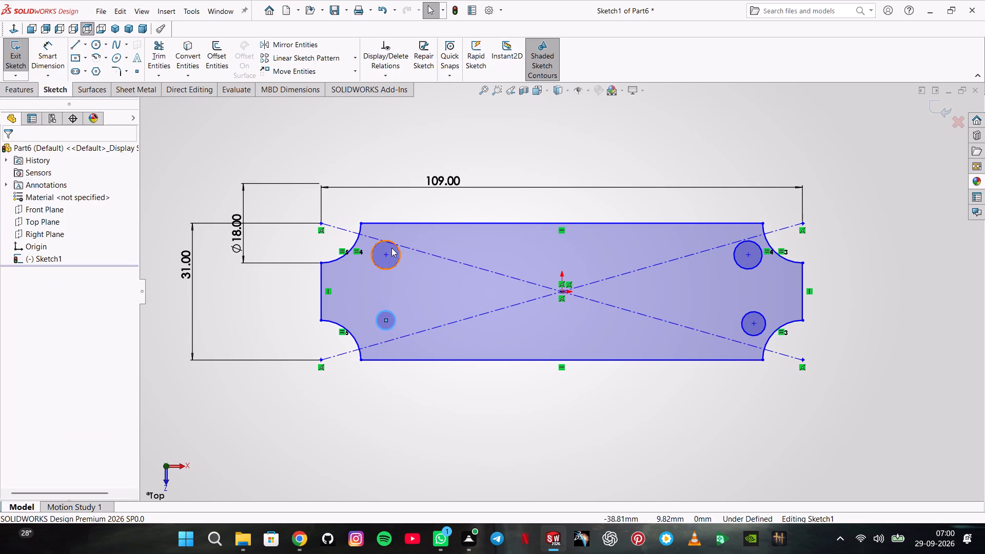
Apply an Equal relation to the four small circles.
left_click(391, 248, "shift")
left_click(756, 253, "shift")
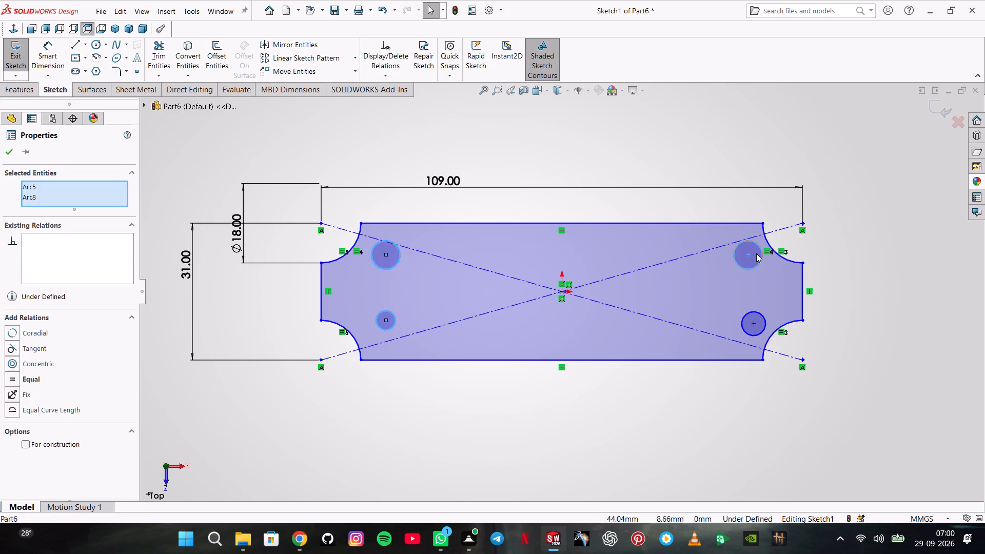
left_click(751, 316, "shift")
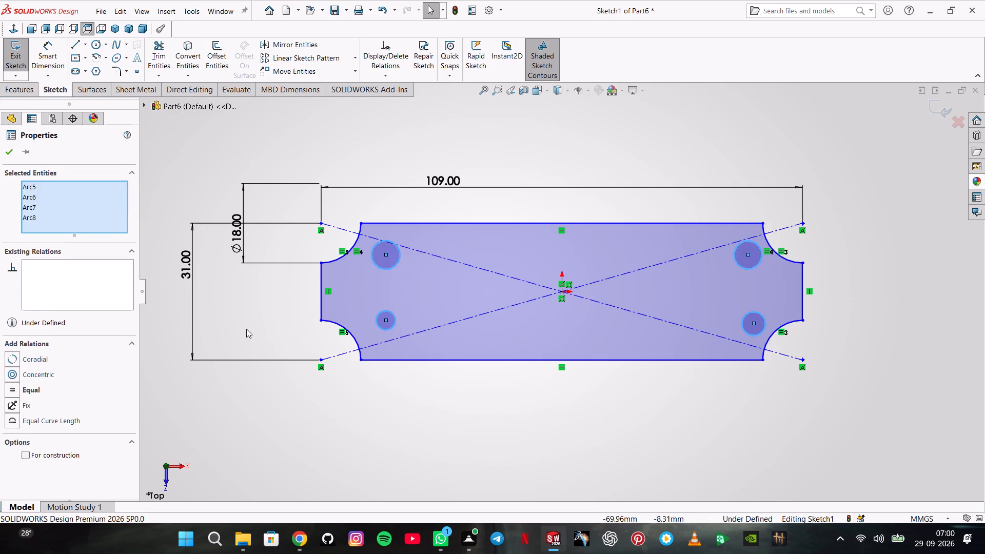
left_click(31, 386)
left_click(10, 160)
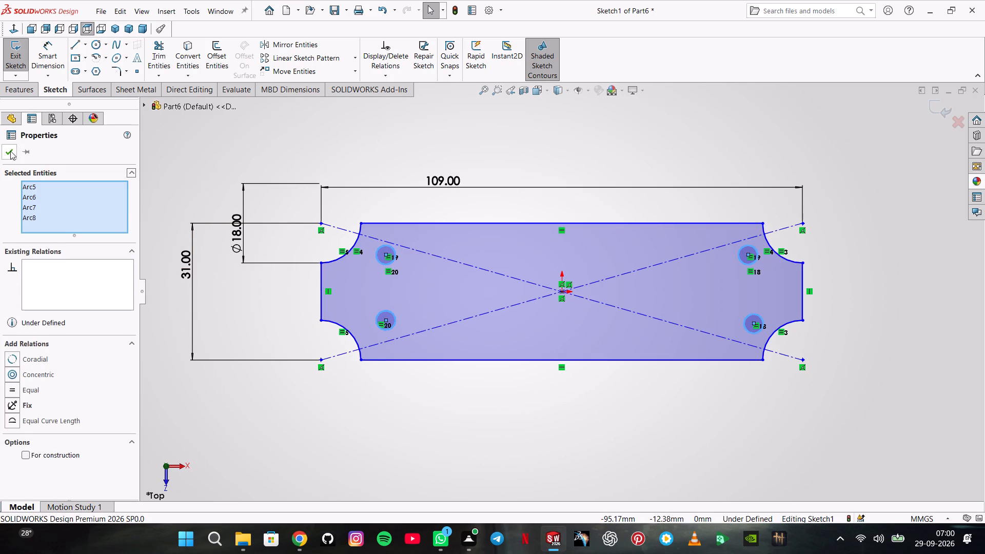
left_click(3, 157)
Dimension the upper-left small circle's diameter to 7.5 mm.
left_click(43, 61)
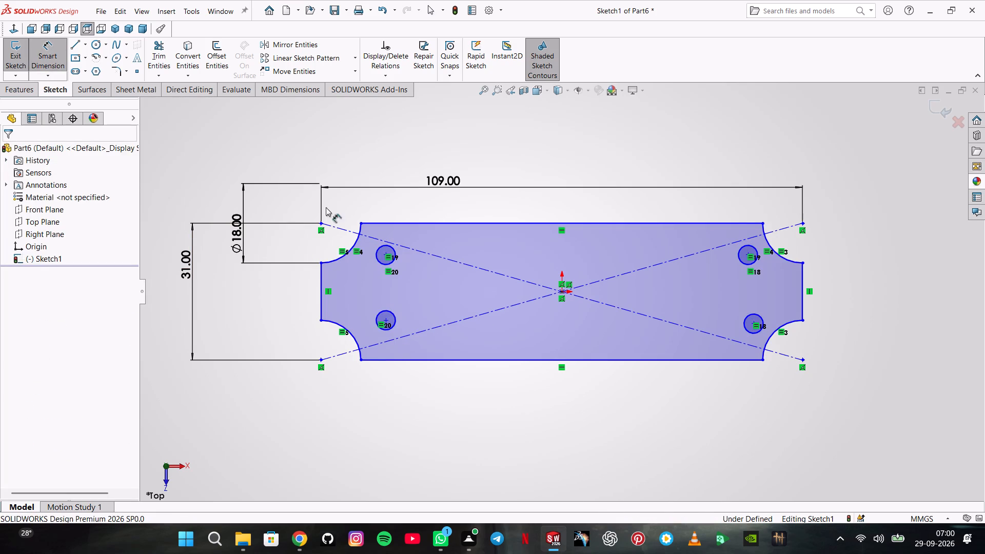
left_click(375, 256)
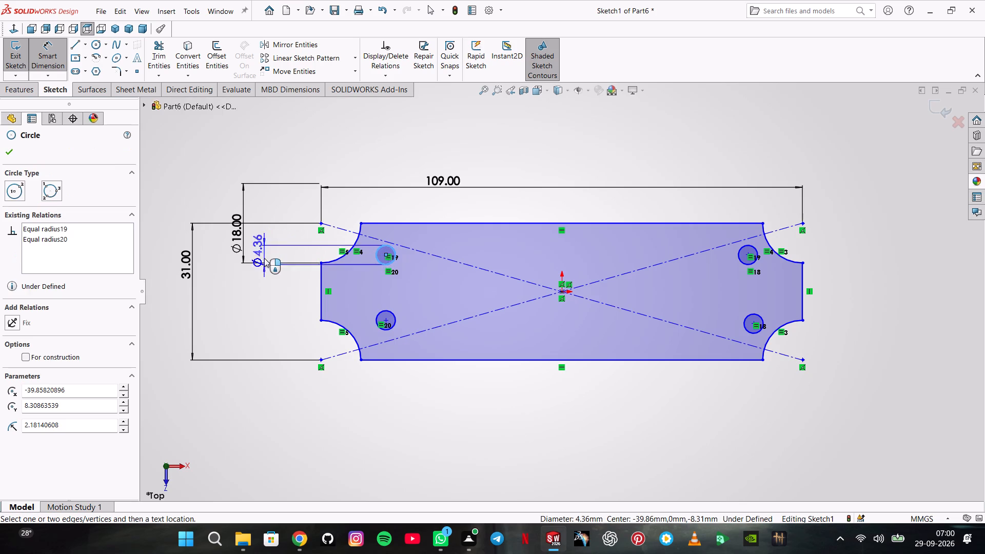
left_click(271, 259)
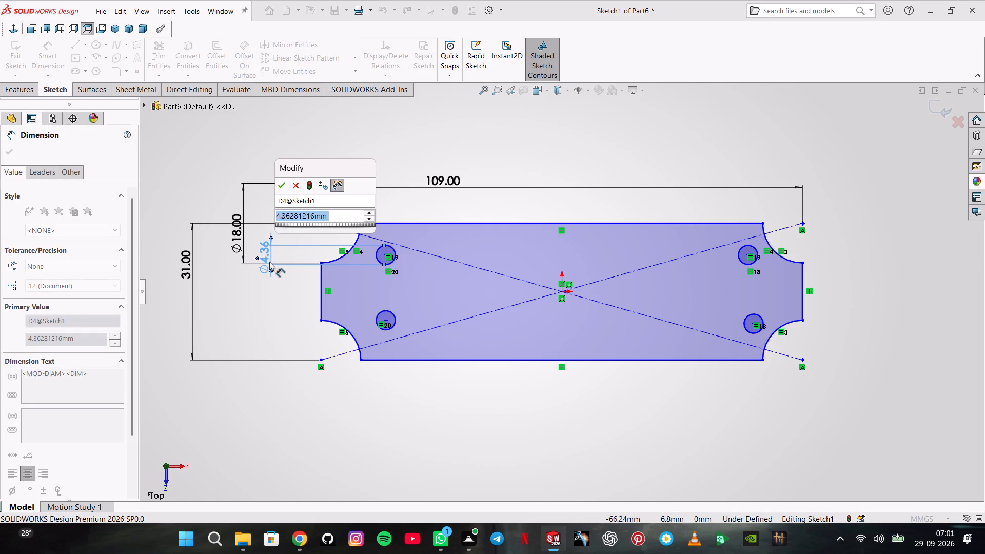
type("3.")
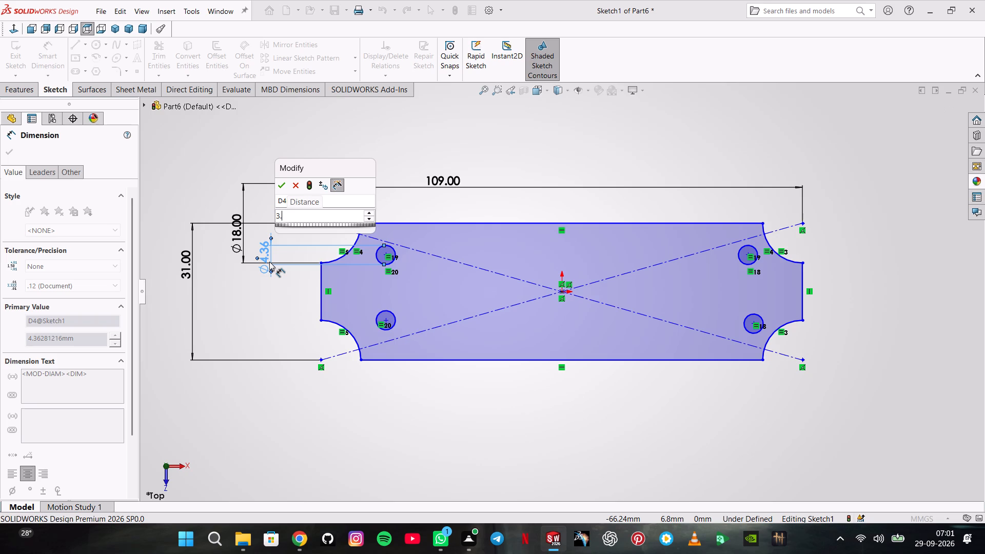
type("75*2")
key("Return")
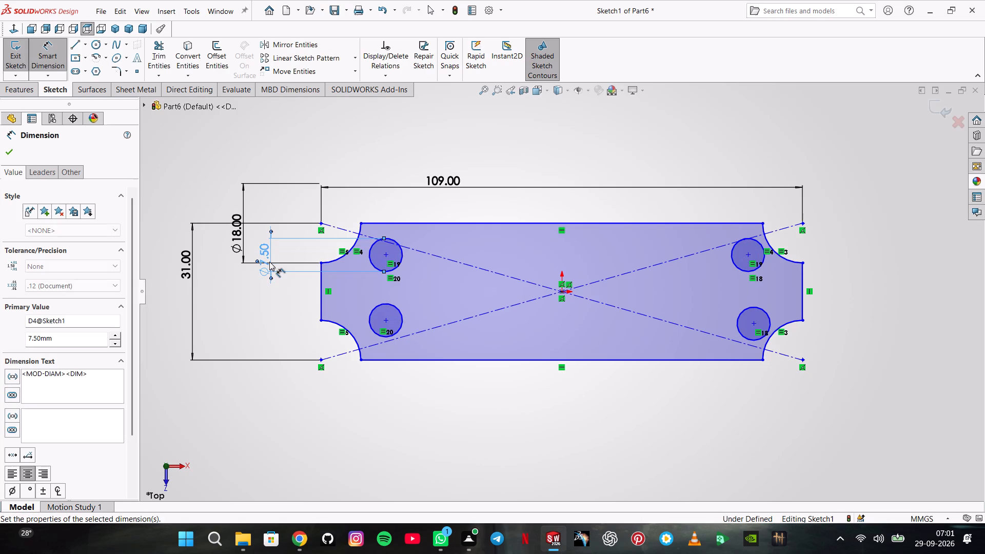
key("Escape")
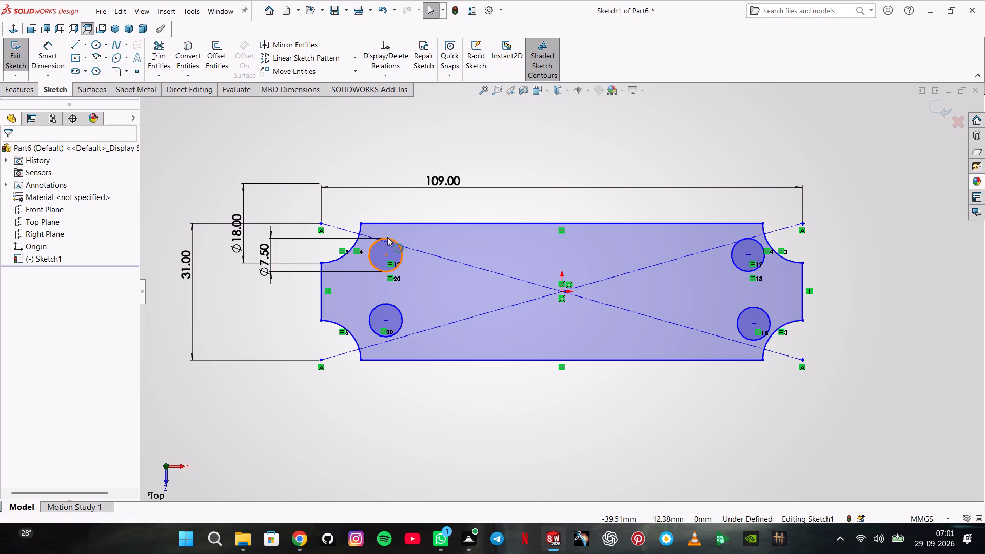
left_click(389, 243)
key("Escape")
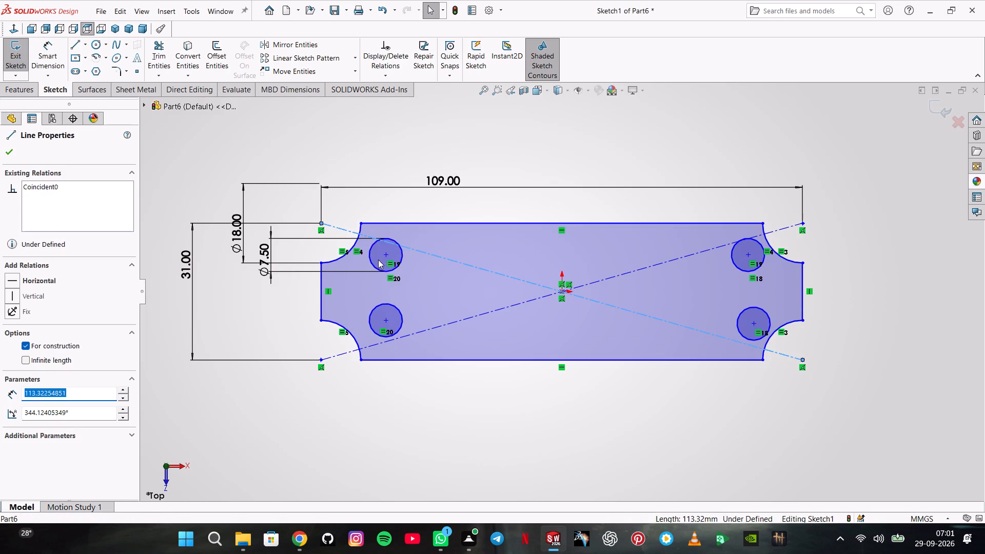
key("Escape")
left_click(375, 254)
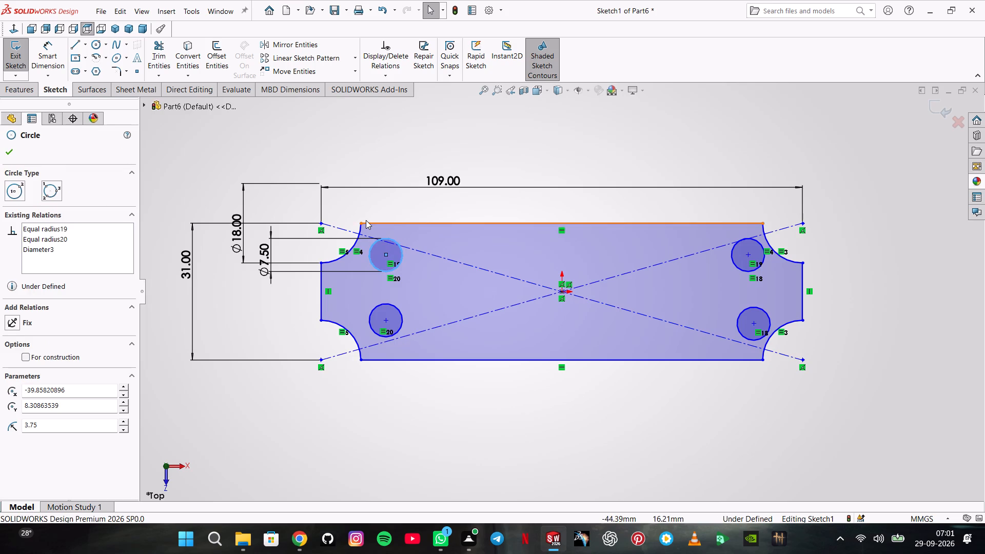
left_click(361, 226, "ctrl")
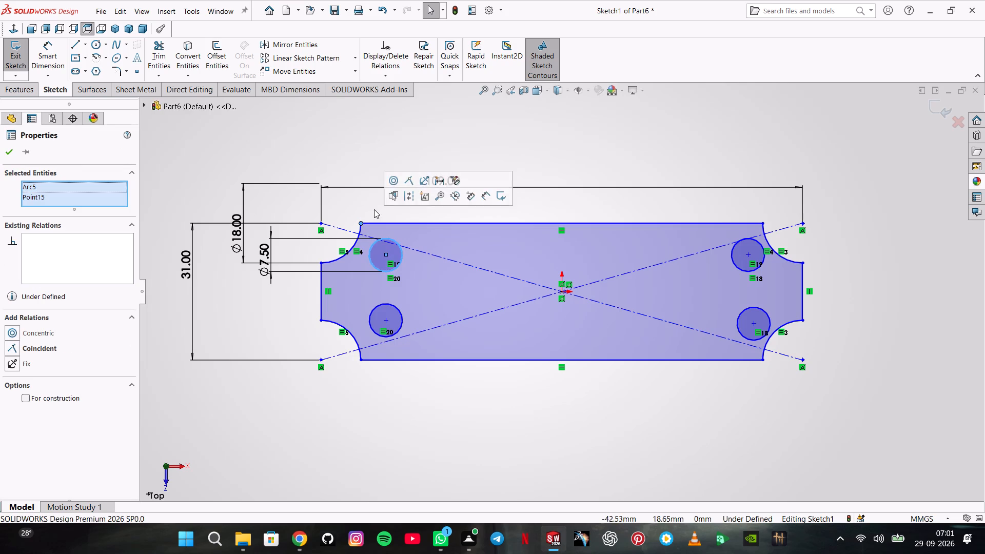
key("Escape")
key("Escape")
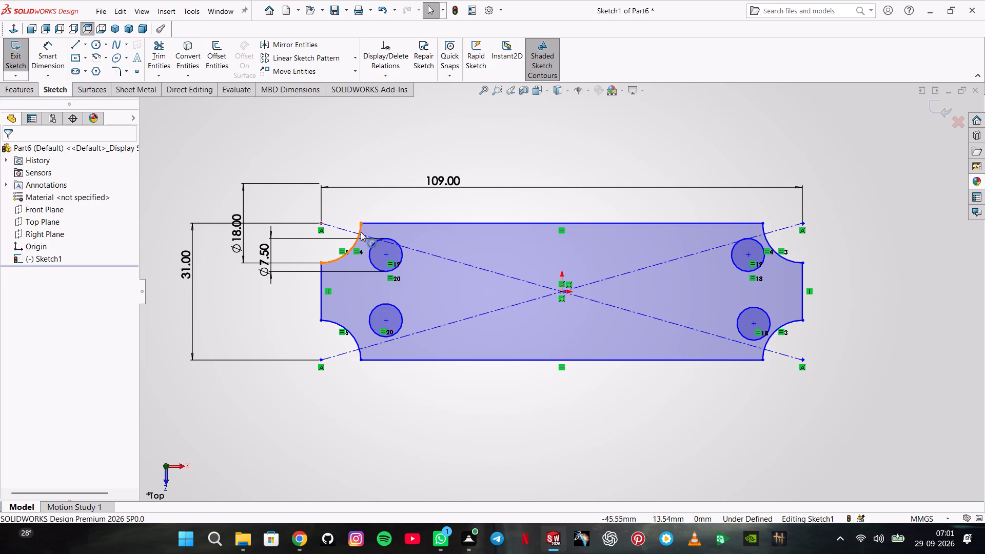
Make the two left-hand small circles tangent to their neighbouring concave corner arcs.
left_click(356, 239, "ctrl")
left_click(378, 254, "ctrl")
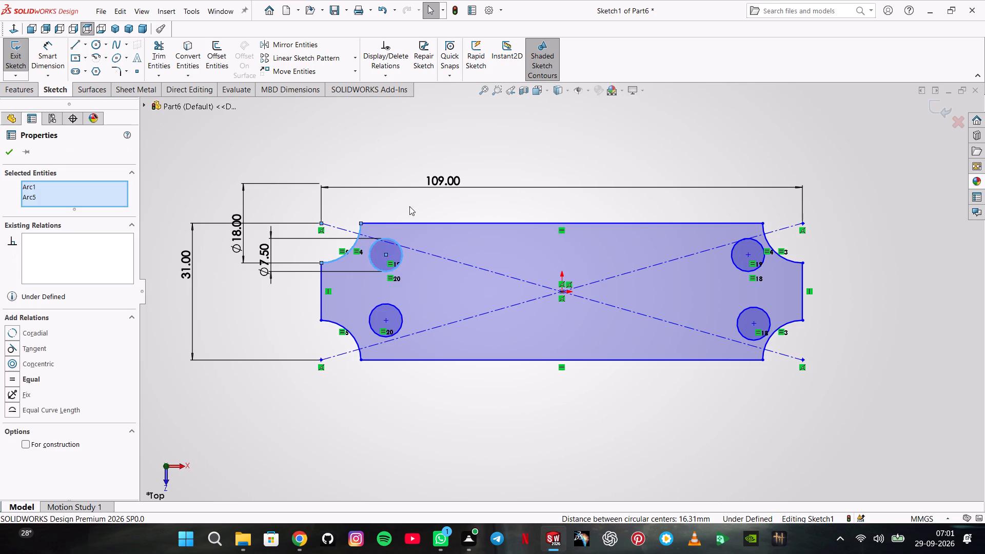
left_click(426, 207)
left_click(388, 210)
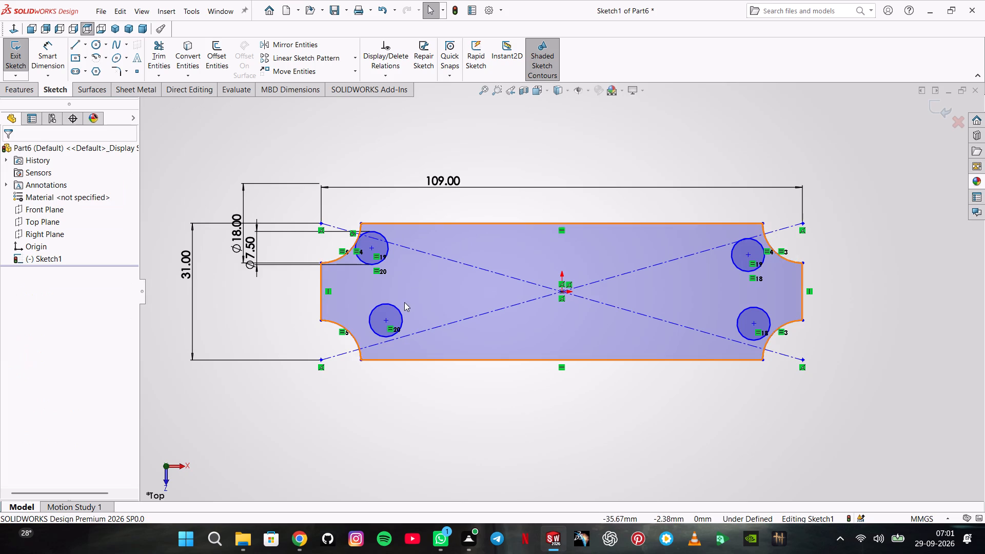
left_click(395, 308, "ctrl")
left_click(352, 333, "ctrl")
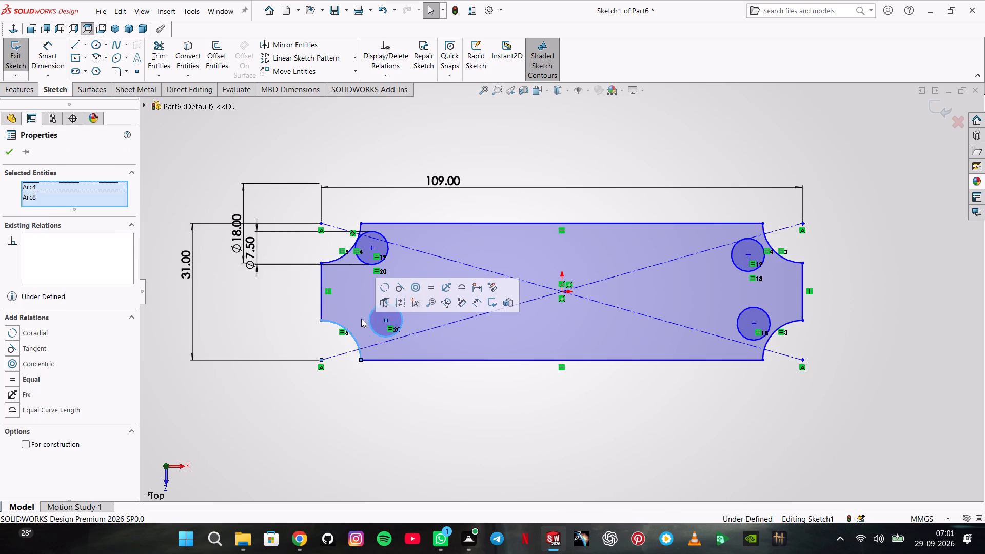
left_click(398, 285)
left_click(430, 202)
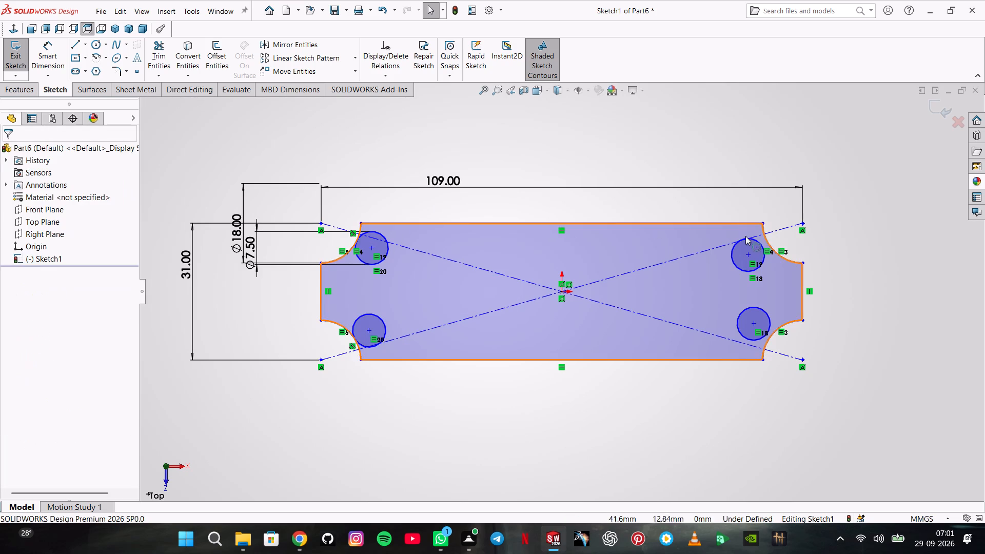
Make the two right-hand small circles tangent to their neighbouring concave corner arcs.
left_click(742, 248, "ctrl")
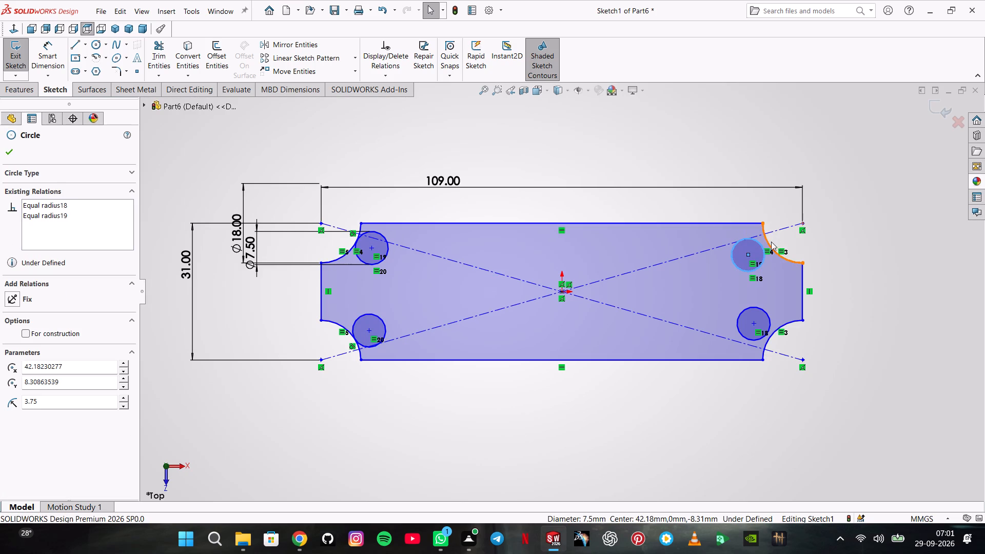
left_click(769, 244, "ctrl")
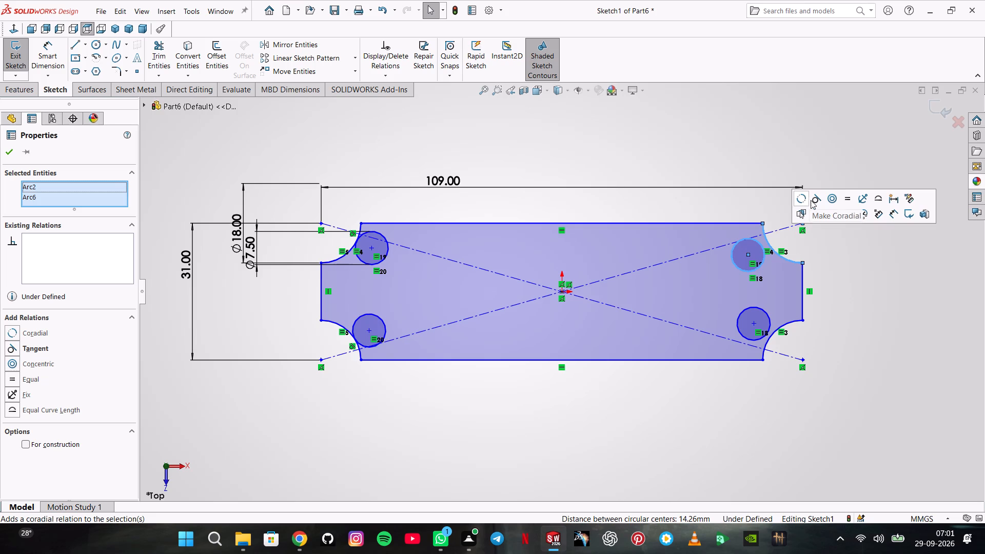
left_click(812, 200)
left_click(818, 286)
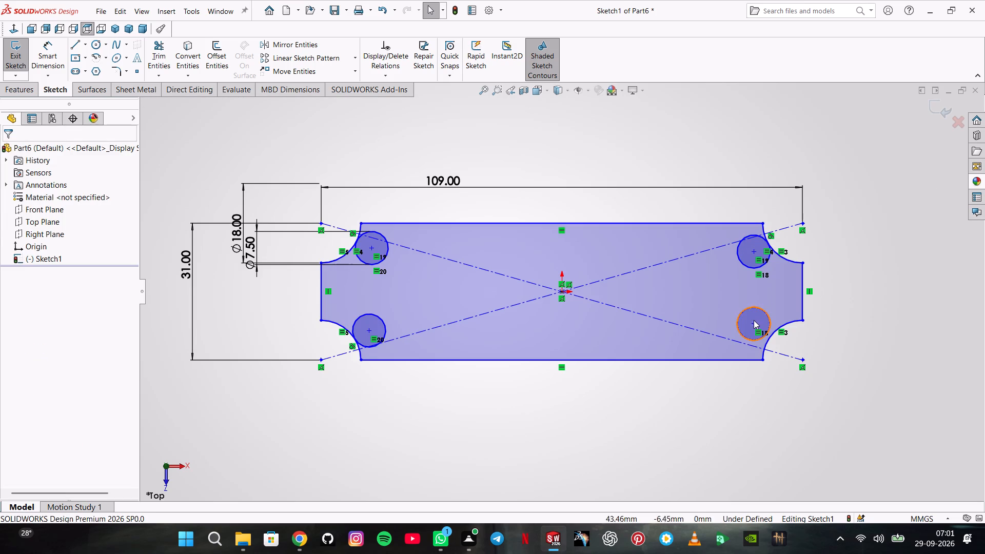
left_click(755, 316, "ctrl")
left_click(783, 327, "ctrl")
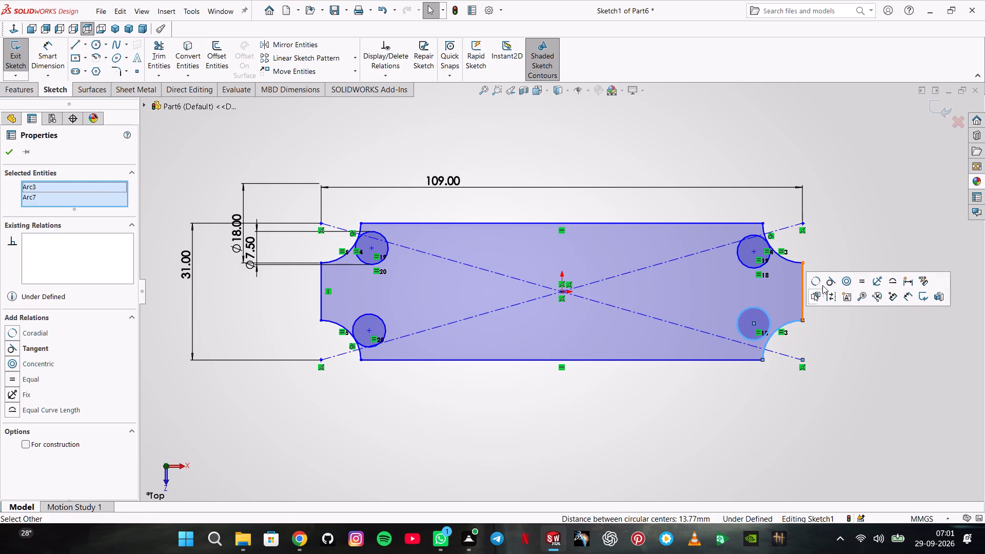
left_click(833, 285)
left_click(826, 335)
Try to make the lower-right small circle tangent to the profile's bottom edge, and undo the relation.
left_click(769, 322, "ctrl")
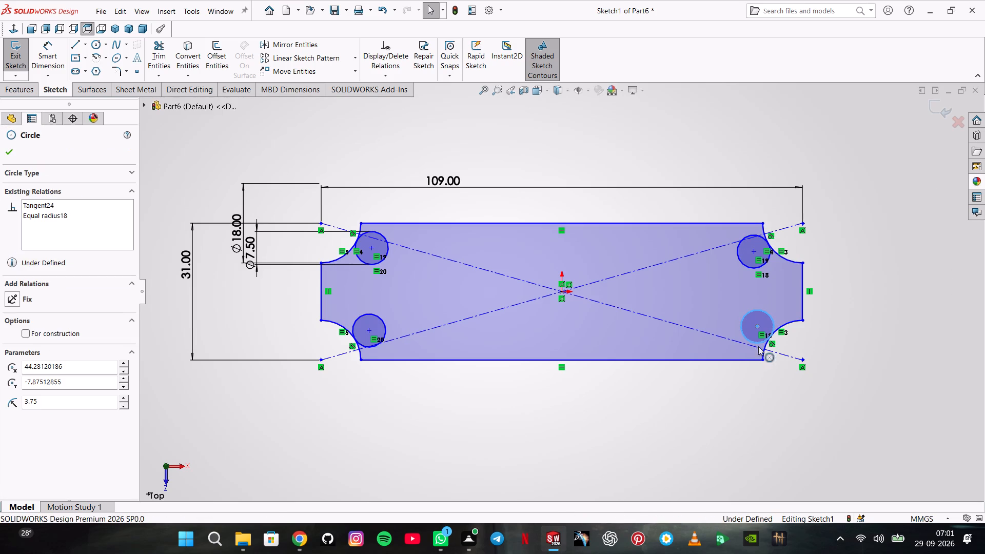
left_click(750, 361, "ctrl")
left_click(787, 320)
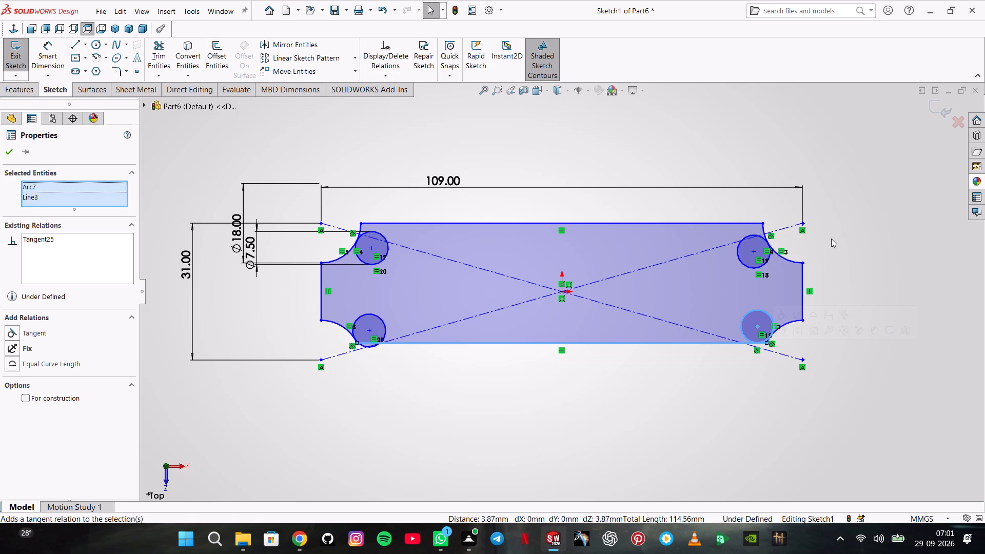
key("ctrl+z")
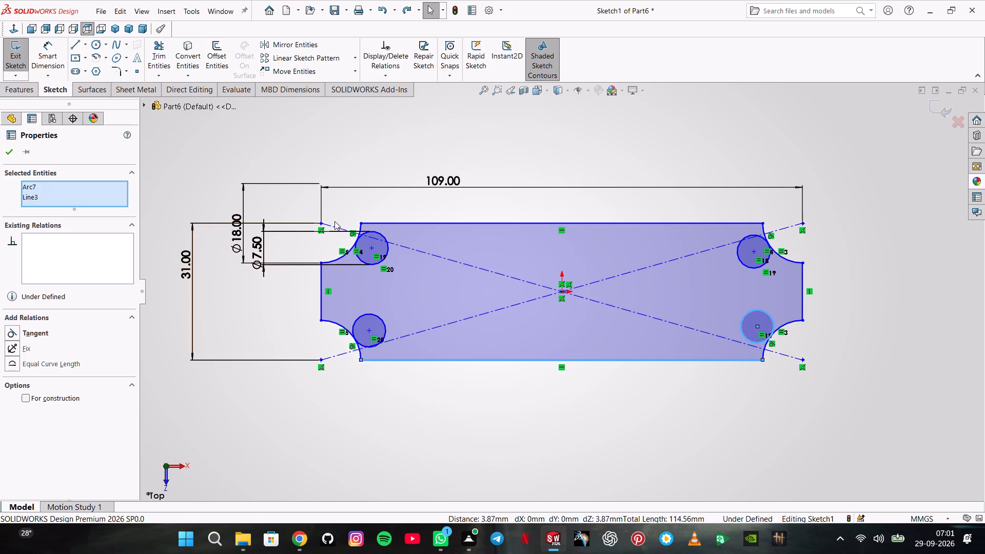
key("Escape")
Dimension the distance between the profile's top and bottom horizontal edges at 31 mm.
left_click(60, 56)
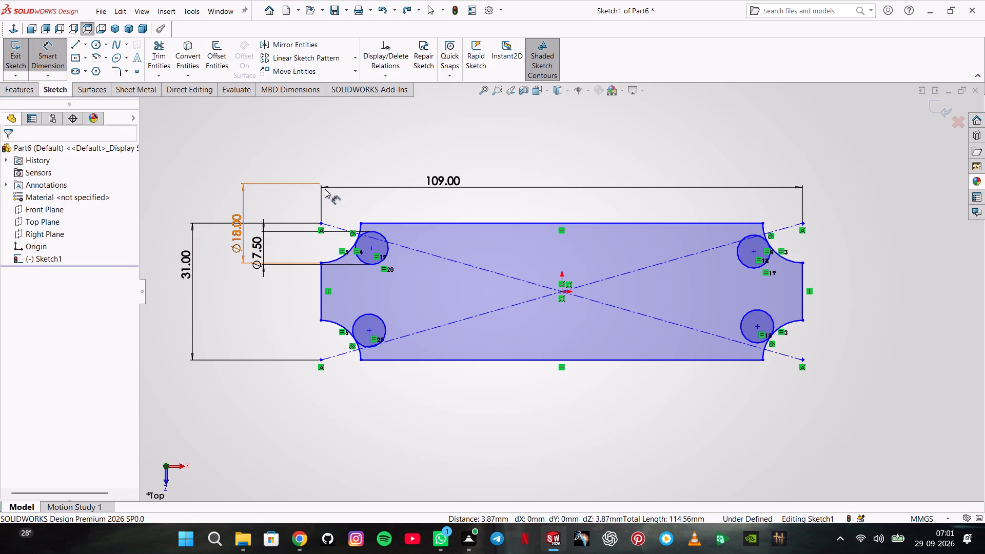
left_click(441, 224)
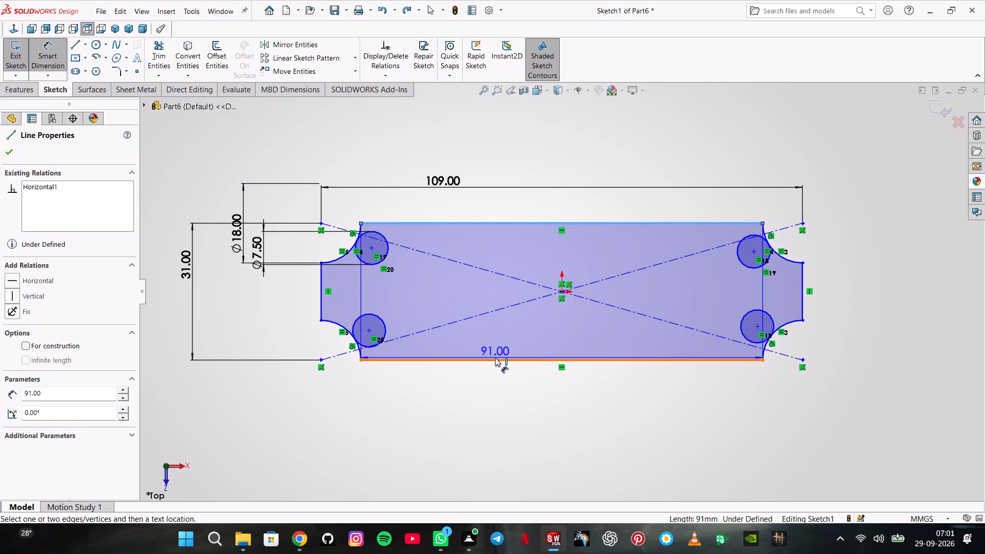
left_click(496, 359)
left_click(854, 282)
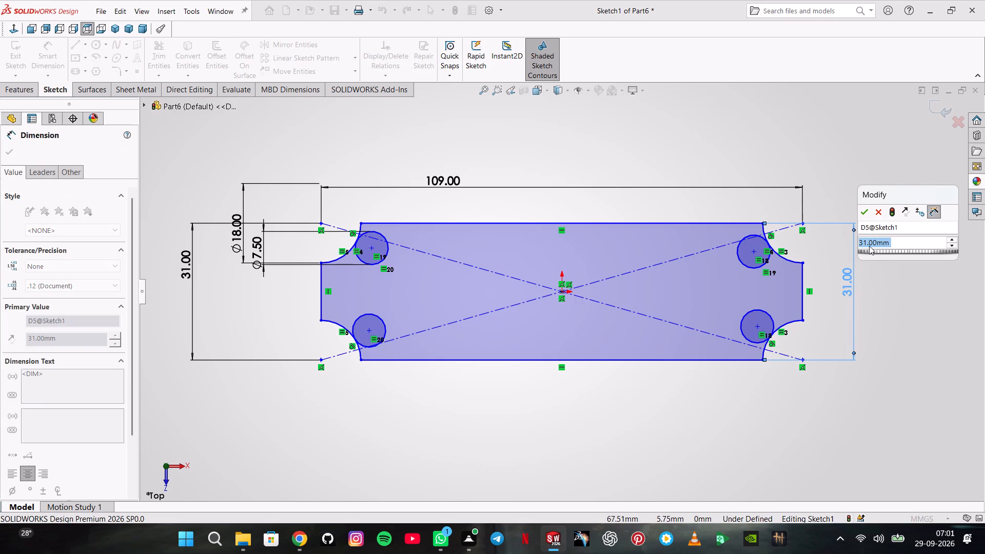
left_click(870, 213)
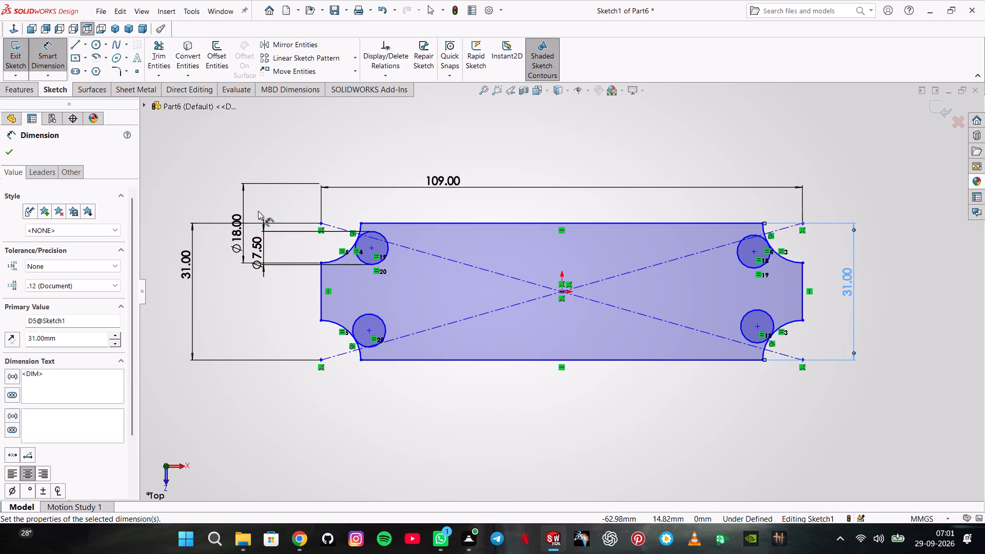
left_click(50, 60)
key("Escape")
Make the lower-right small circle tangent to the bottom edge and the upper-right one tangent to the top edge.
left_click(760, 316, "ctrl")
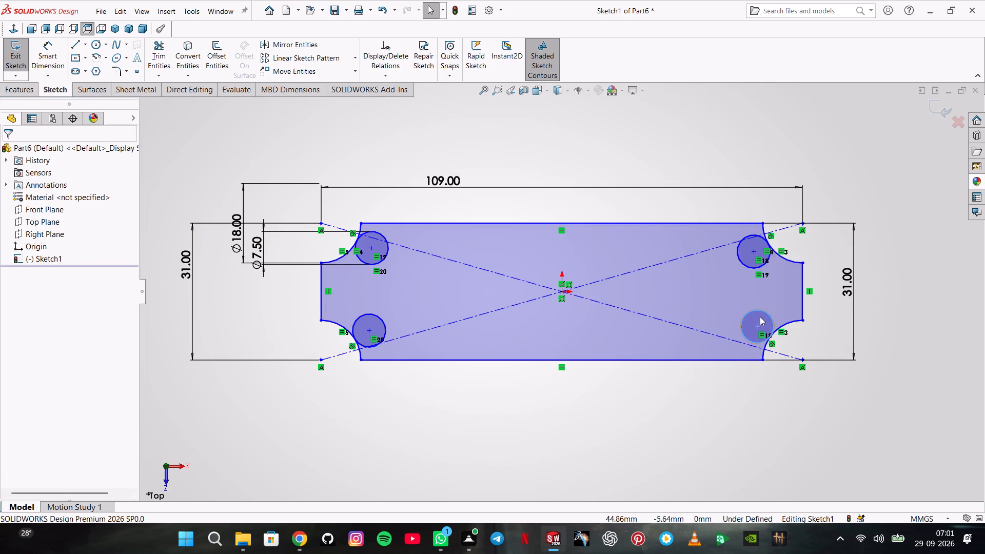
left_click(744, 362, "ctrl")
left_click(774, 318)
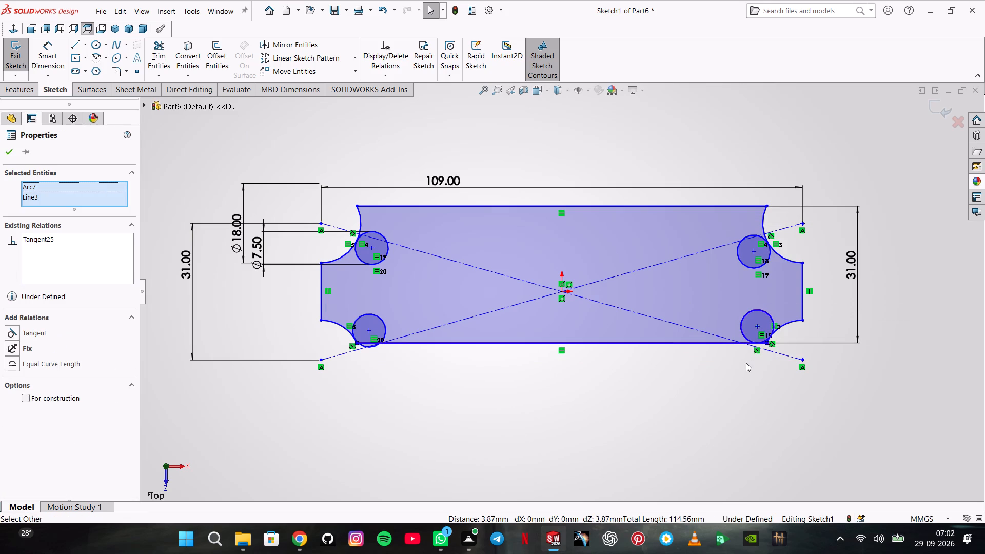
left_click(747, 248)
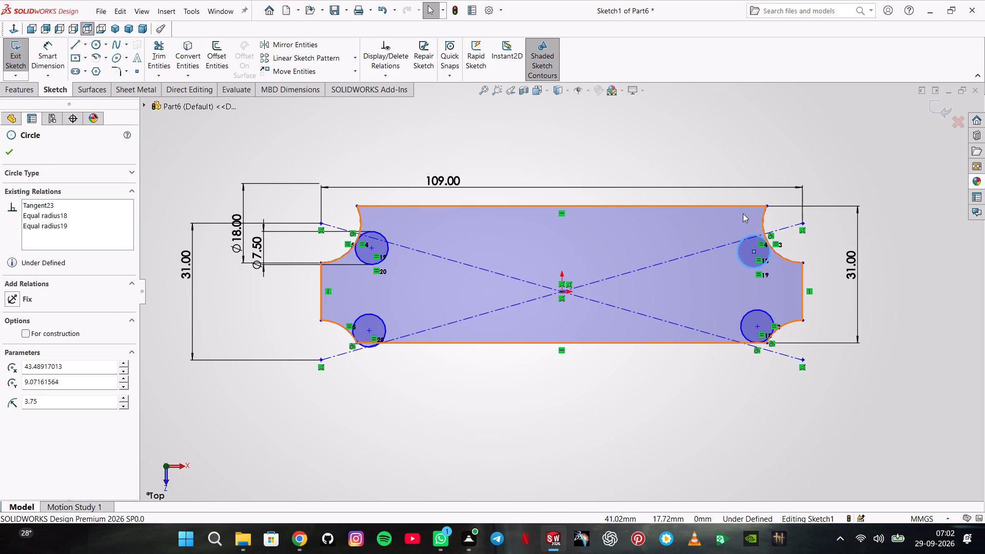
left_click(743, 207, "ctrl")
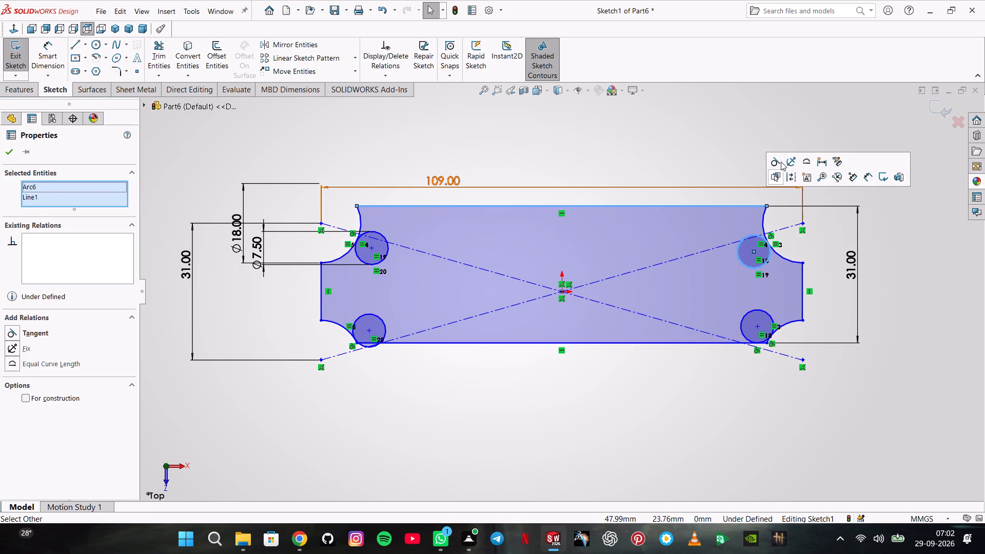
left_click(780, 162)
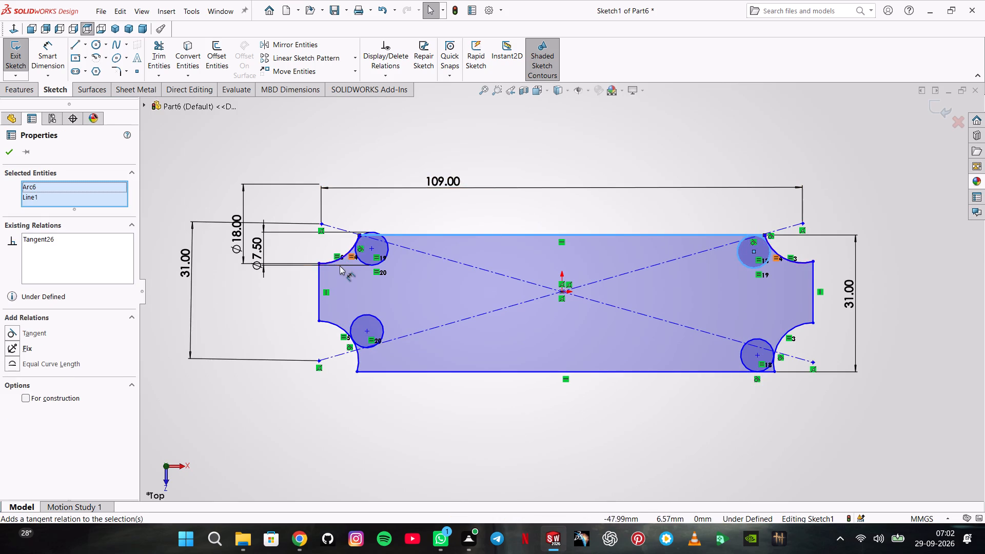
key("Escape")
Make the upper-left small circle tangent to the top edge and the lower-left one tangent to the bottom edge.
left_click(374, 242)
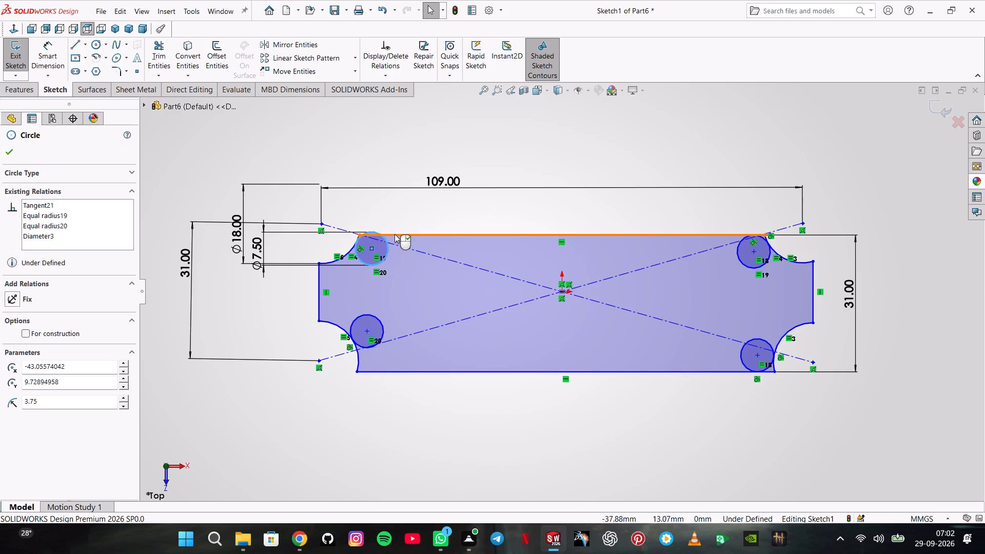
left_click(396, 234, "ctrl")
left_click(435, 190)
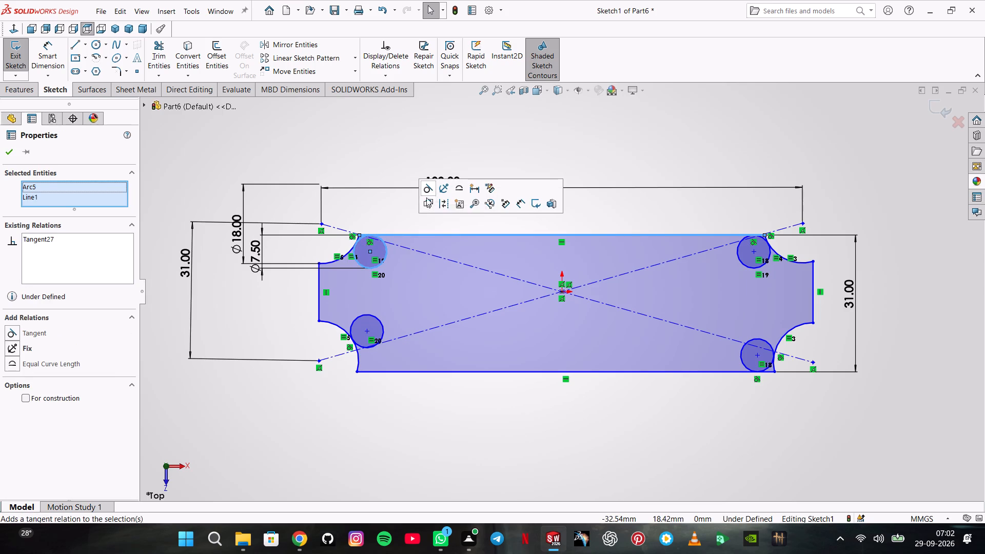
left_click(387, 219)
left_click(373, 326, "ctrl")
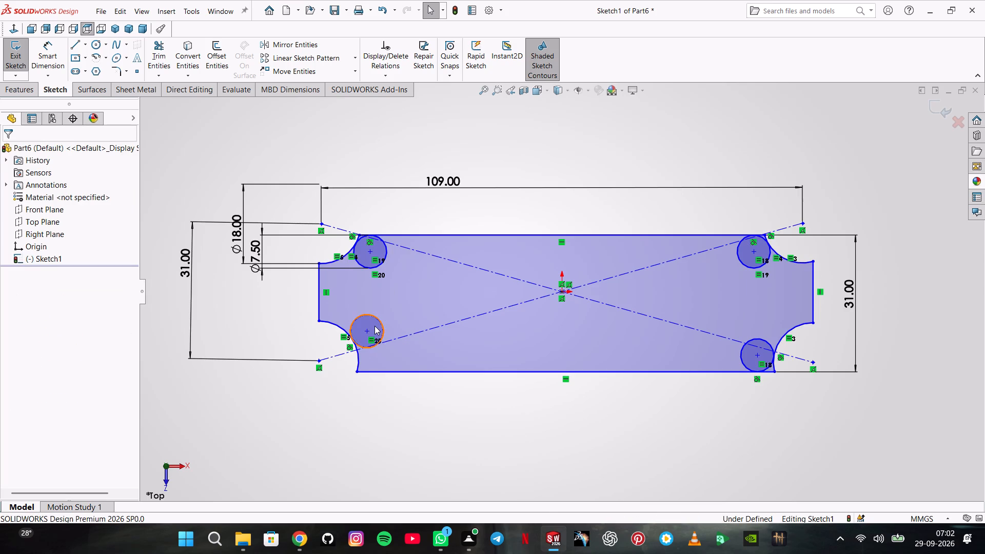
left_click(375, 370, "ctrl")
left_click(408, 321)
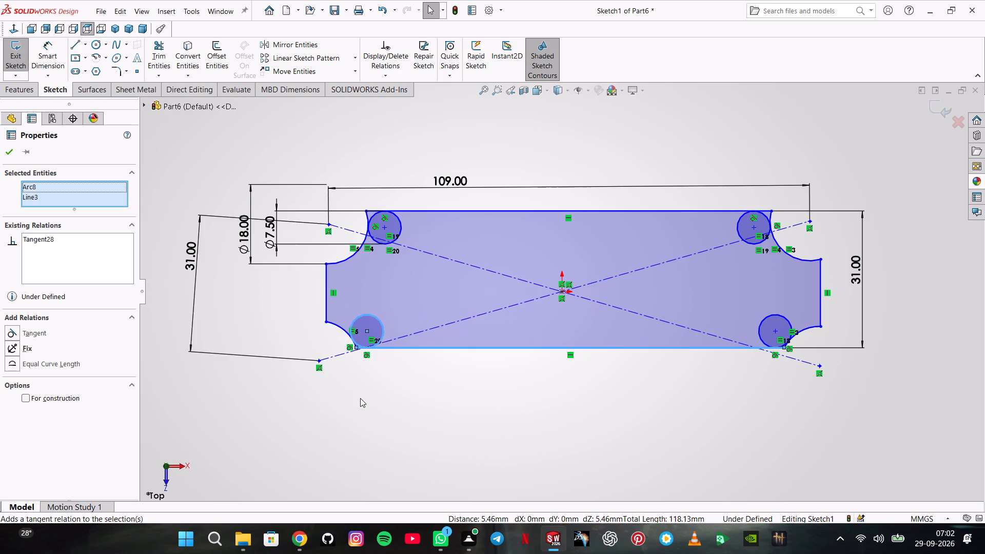
Undo the small circles, their relations and dimensions, and the corner trims, back to the rectangle with four full 18 mm corner circles.
key("ctrl+z")
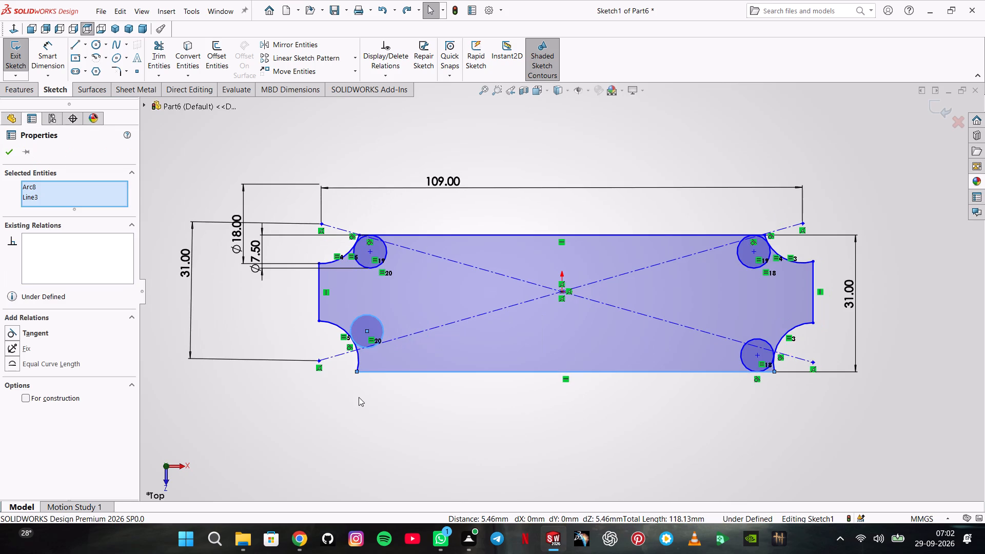
key("ctrl+z")
key("ctrl+z")
key("ctrl+z")
key("ctrl+z")
key("ctrl+z")
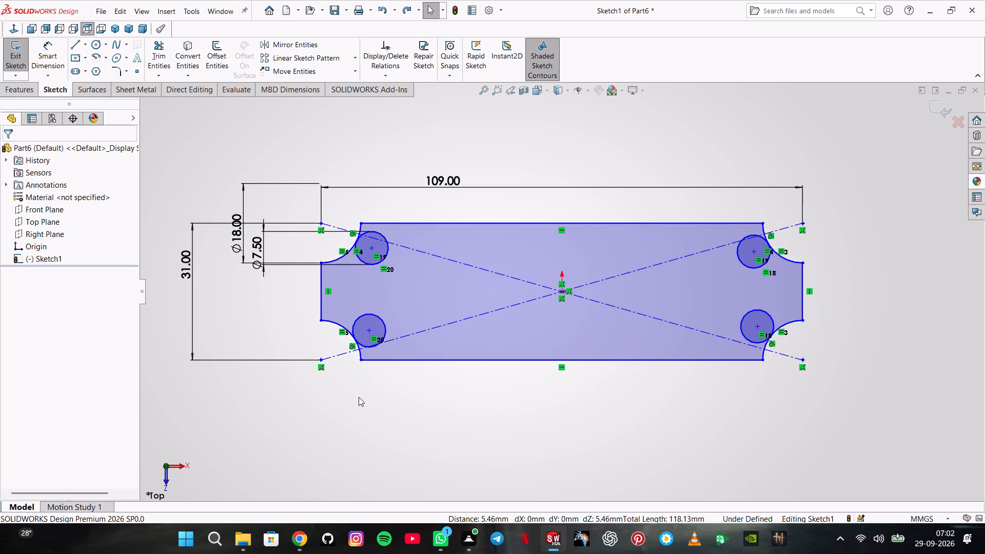
key("ctrl+z")
key("ctrl+z")
key("ctrl+z")
key("ctrl+z")
key("ctrl+z")
key("ctrl+z")
key("ctrl+z")
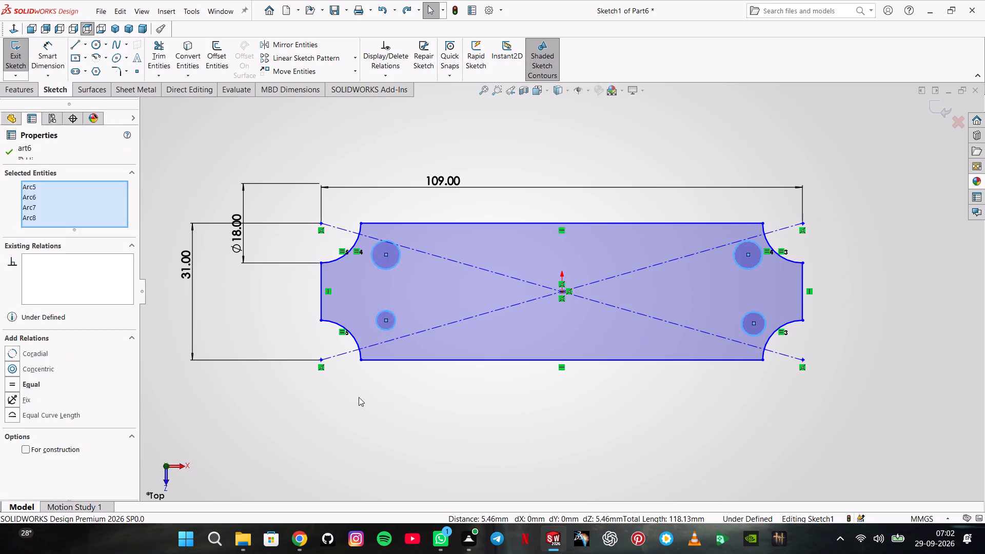
key("ctrl+z")
key("ctrl+z")
key("ctrl+z")
key("ctrl+z")
key("ctrl+z")
key("ctrl+z")
key("ctrl+z")
key("ctrl+z")
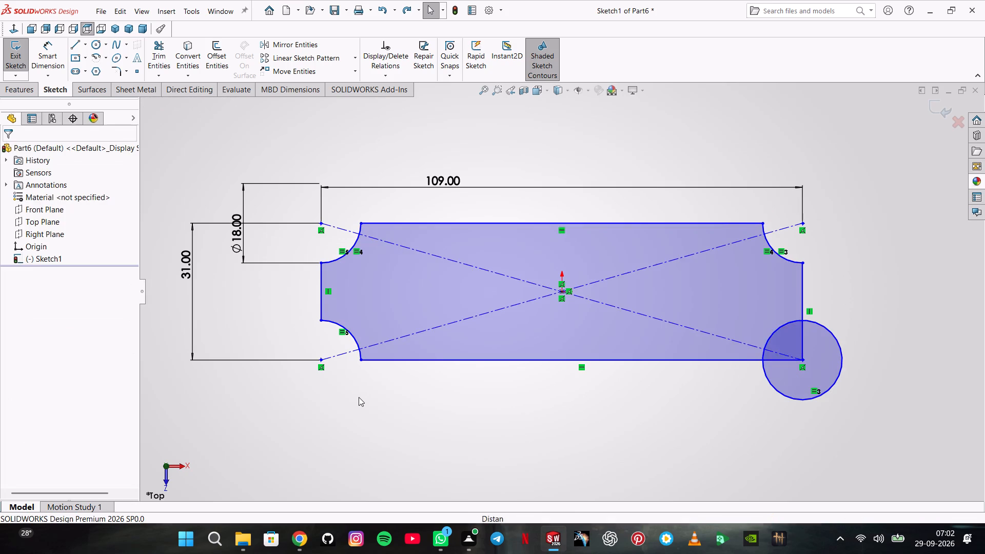
key("ctrl+z")
key("ctrl+z")
key("ctrl+z")
key("ctrl+z")
key("ctrl+z")
key("ctrl+z")
key("ctrl+z")
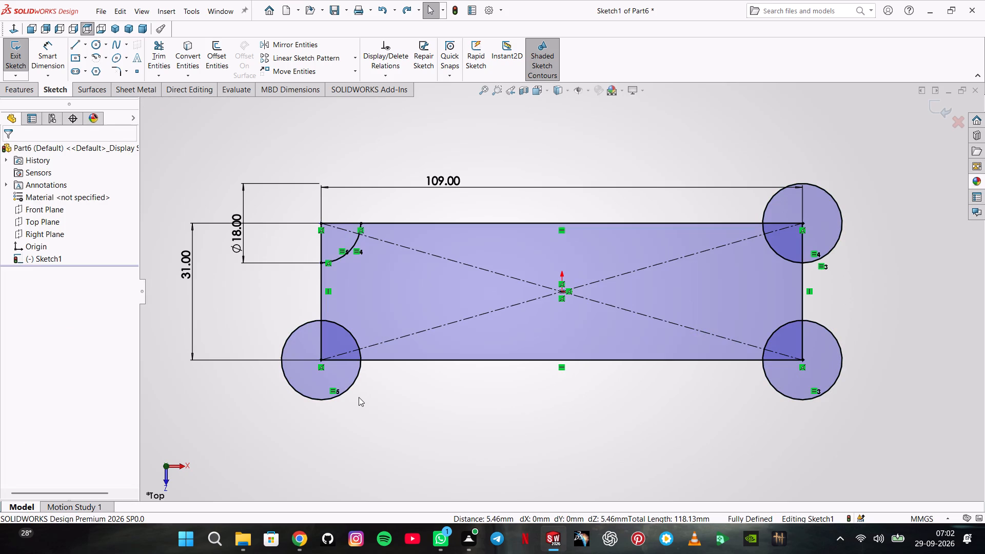
key("ctrl+z")
key("ctrl+z")
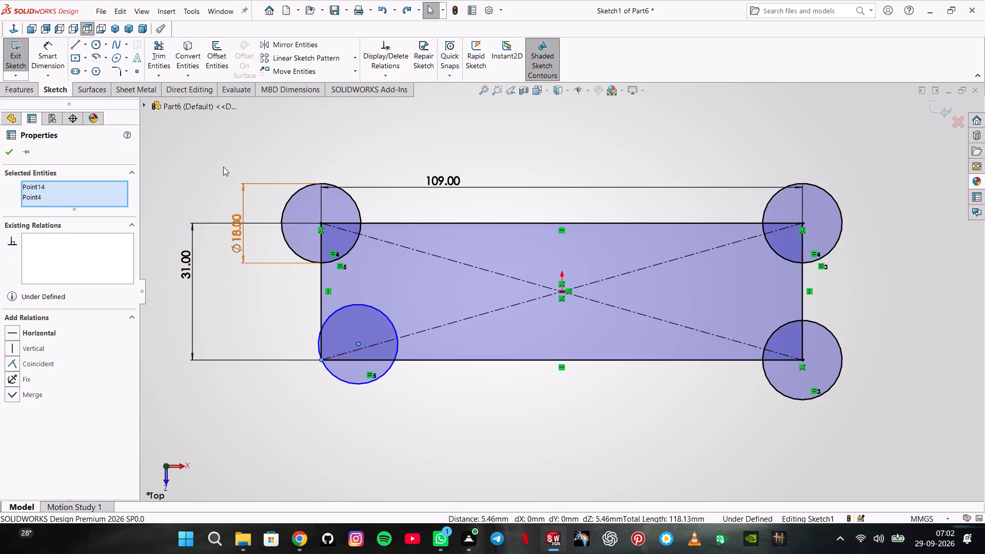
key("ctrl+y")
left_click(623, 395)
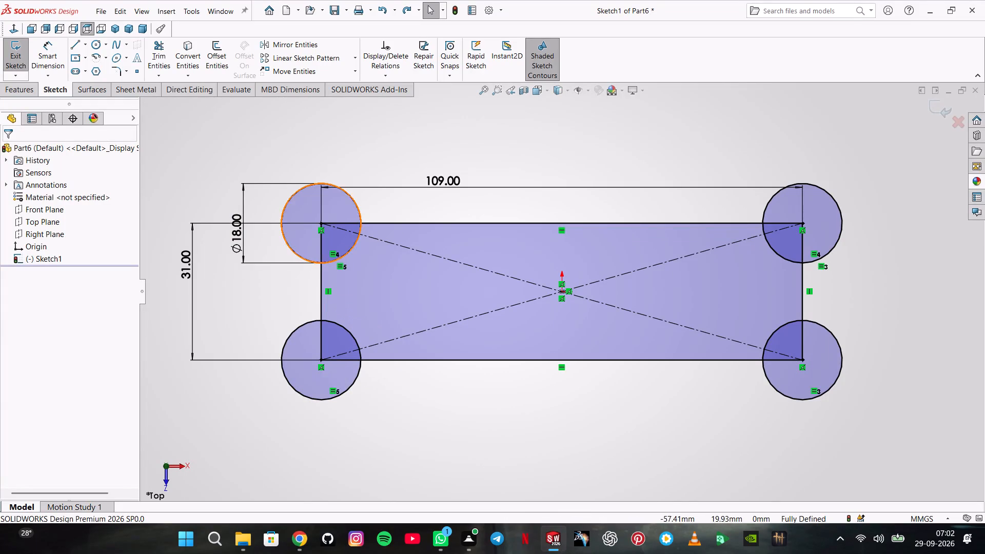
Sketch four small circles, about 3 to 9 mm in diameter, inside the rectangle with one near each 18 mm corner circle.
left_click(93, 43)
left_click(383, 252)
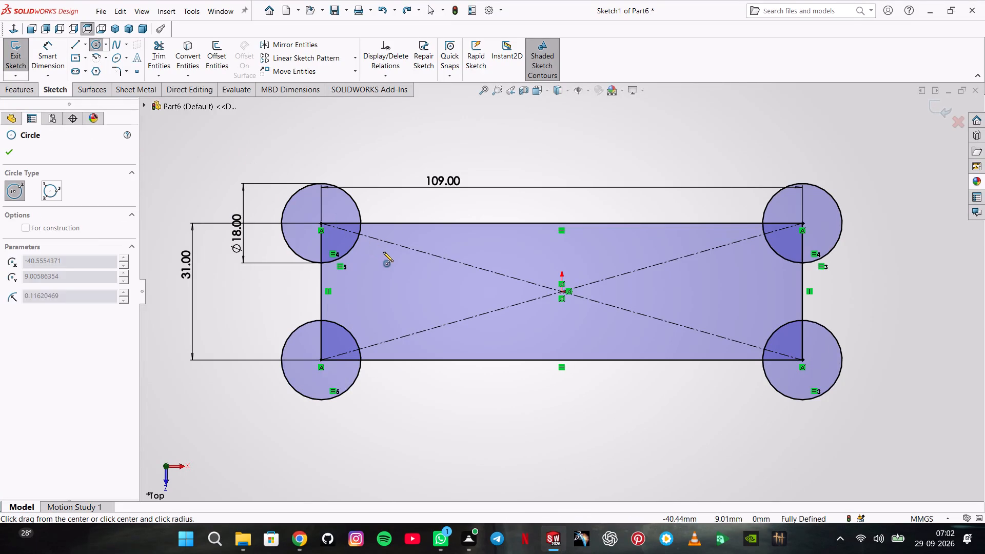
left_click(385, 267)
left_click(753, 267)
left_click(749, 273)
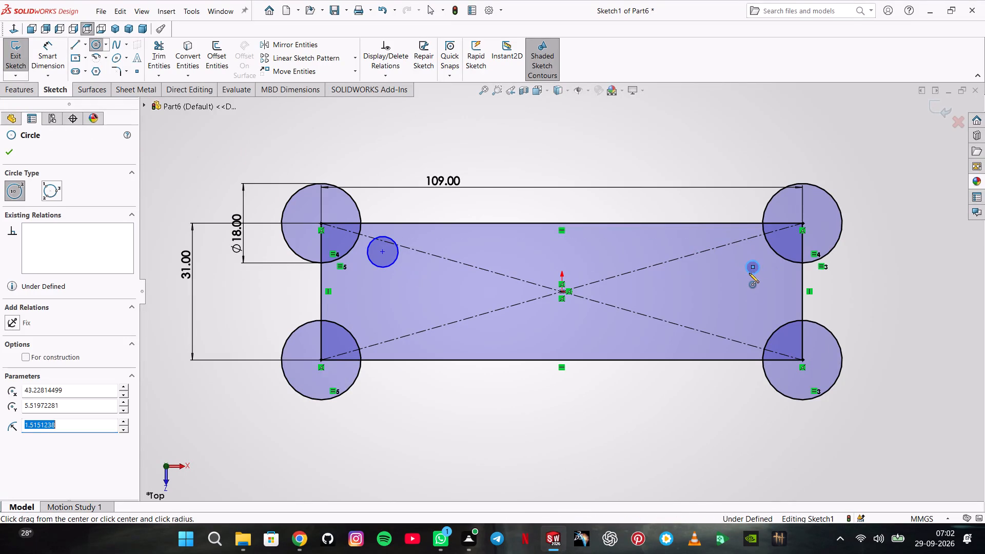
left_click(744, 313)
left_click(728, 305)
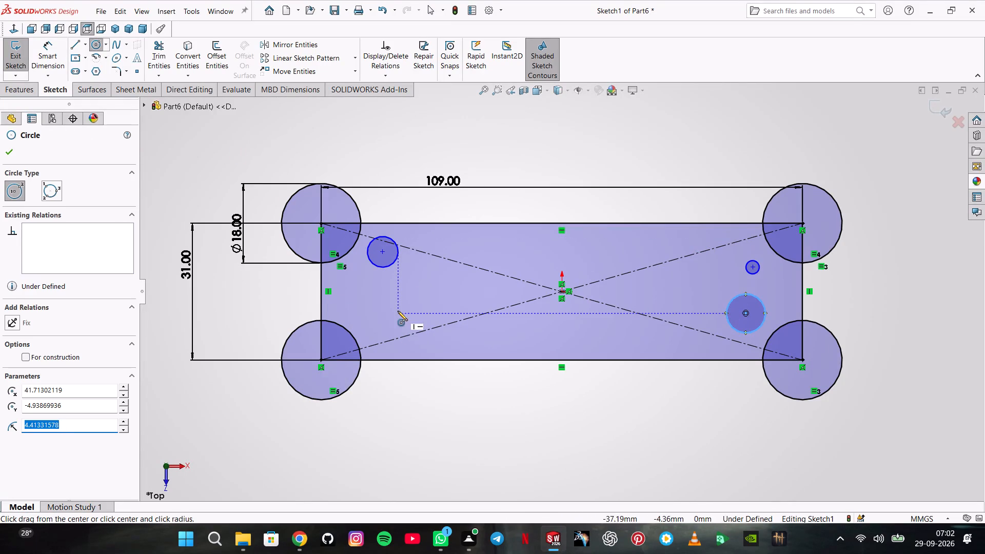
left_click(398, 311)
left_click(395, 295)
key("Escape")
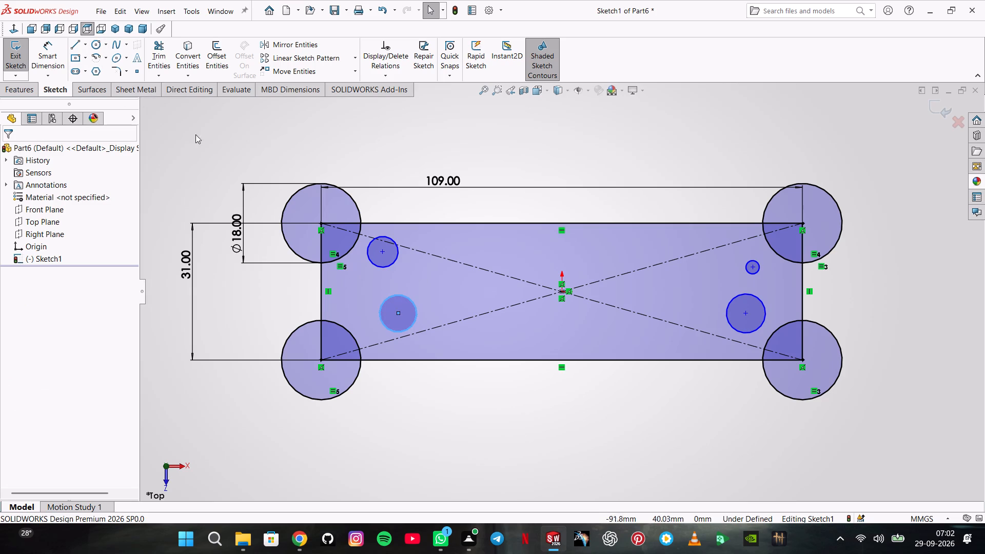
Apply an Equal relation to the four small circles.
left_click(393, 249, "ctrl")
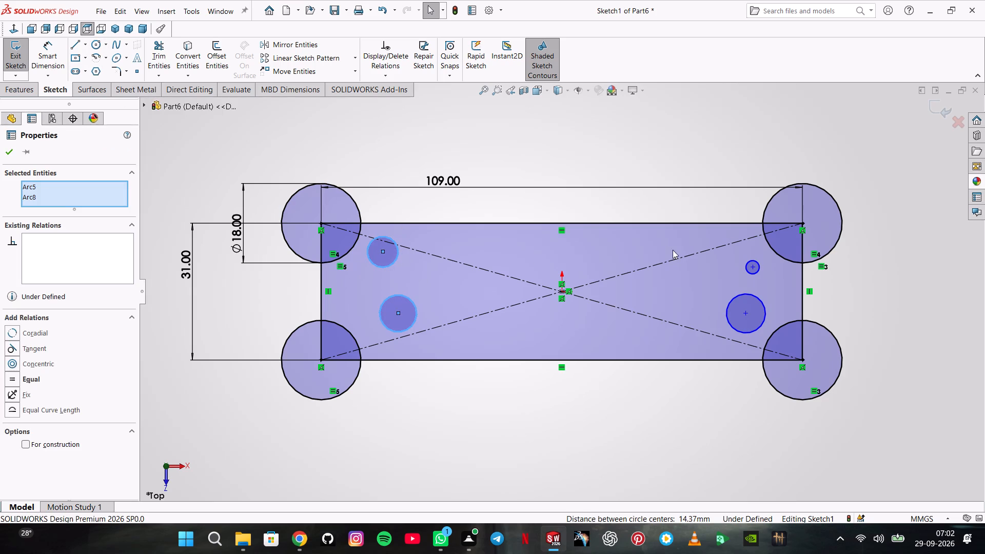
left_click(750, 272, "ctrl")
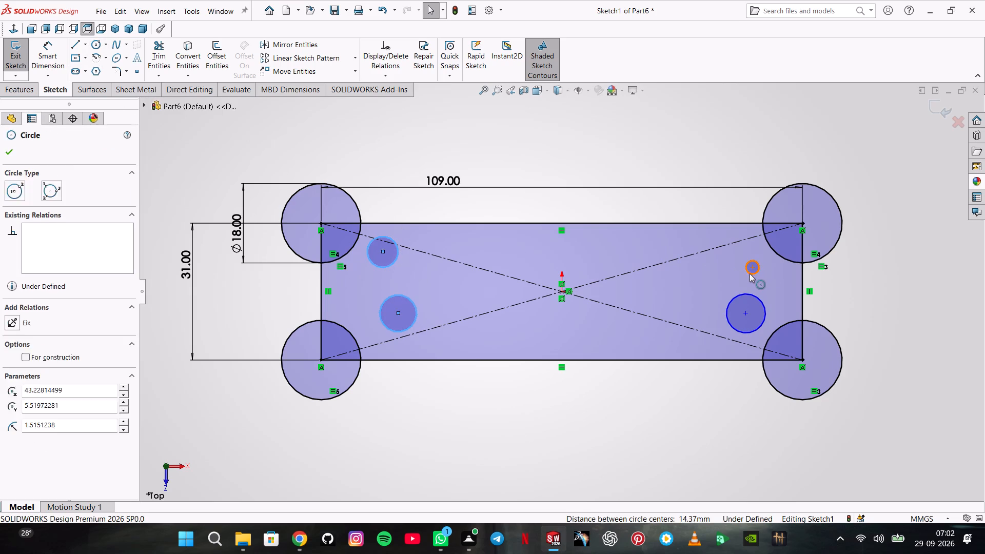
left_click(752, 302, "ctrl")
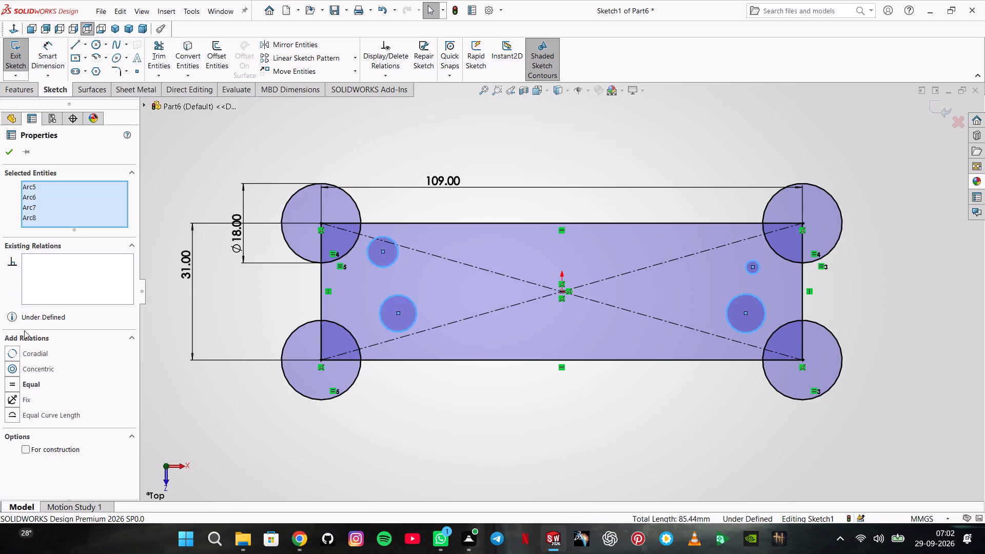
left_click(30, 386)
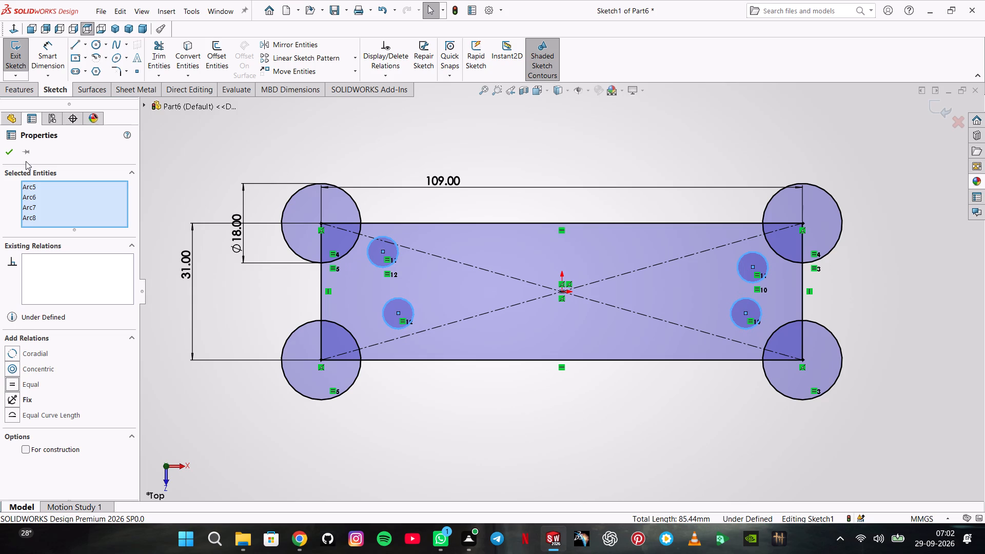
left_click(16, 154)
Dimension the upper-left small circle's diameter to 7.5 mm.
left_click(49, 63)
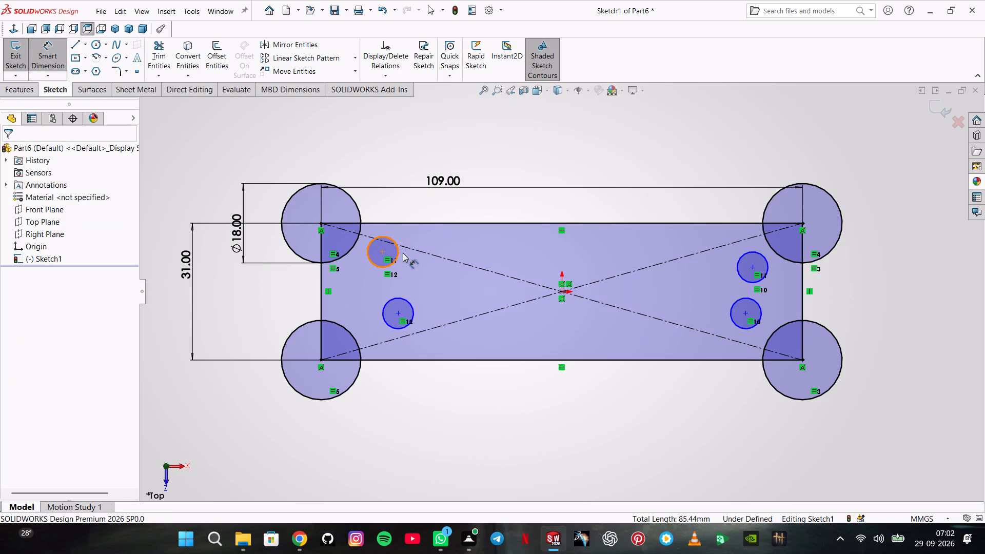
left_click(402, 251)
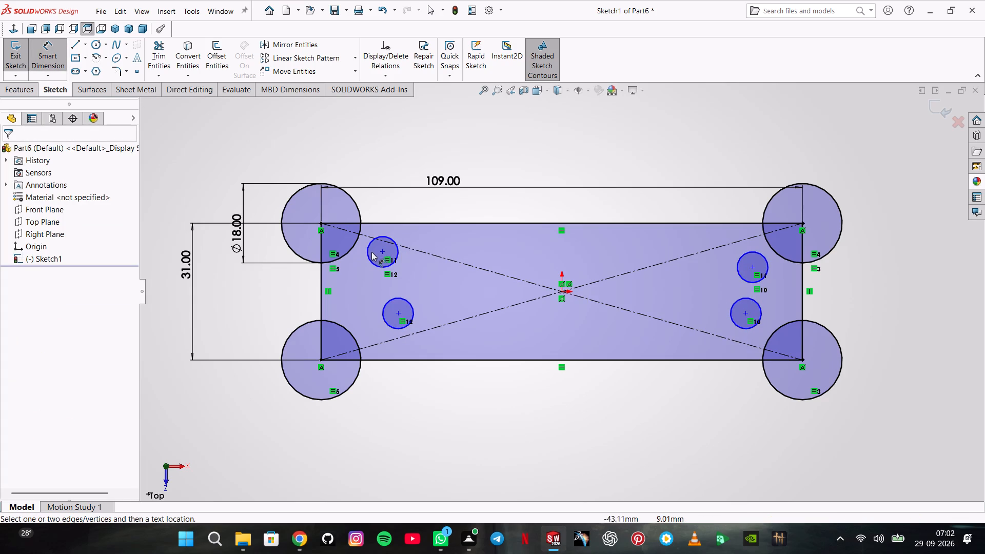
left_click(366, 256)
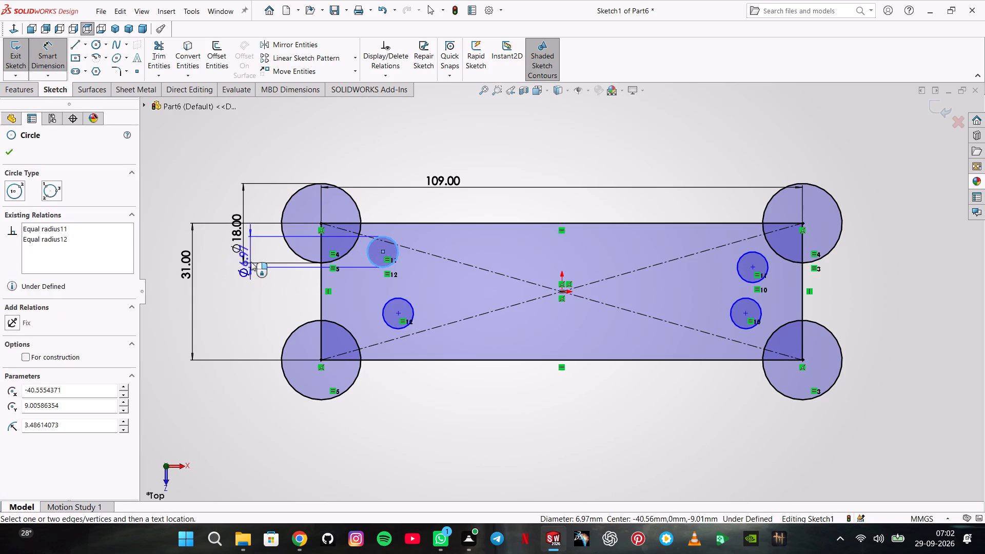
left_click(251, 262)
type("3.7")
type("5*2")
key("Return")
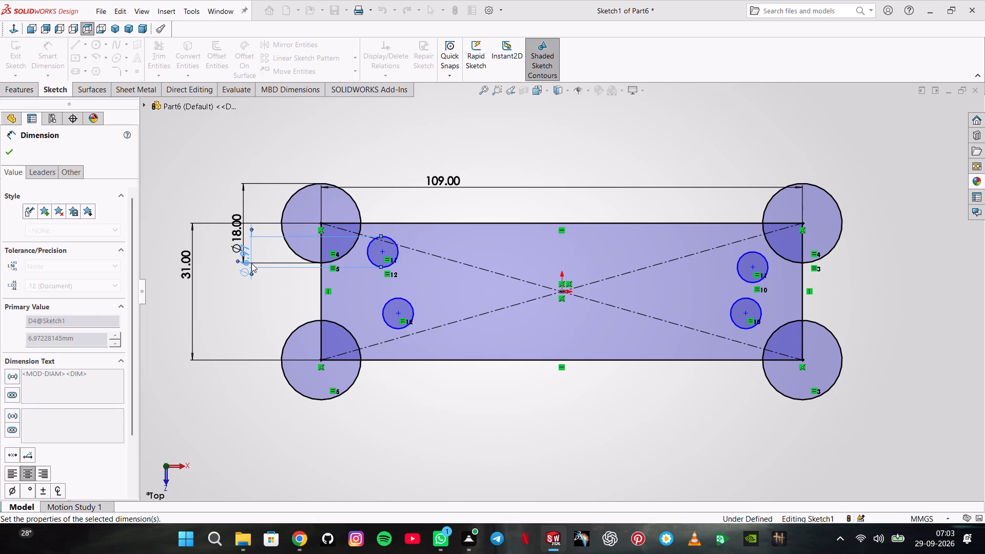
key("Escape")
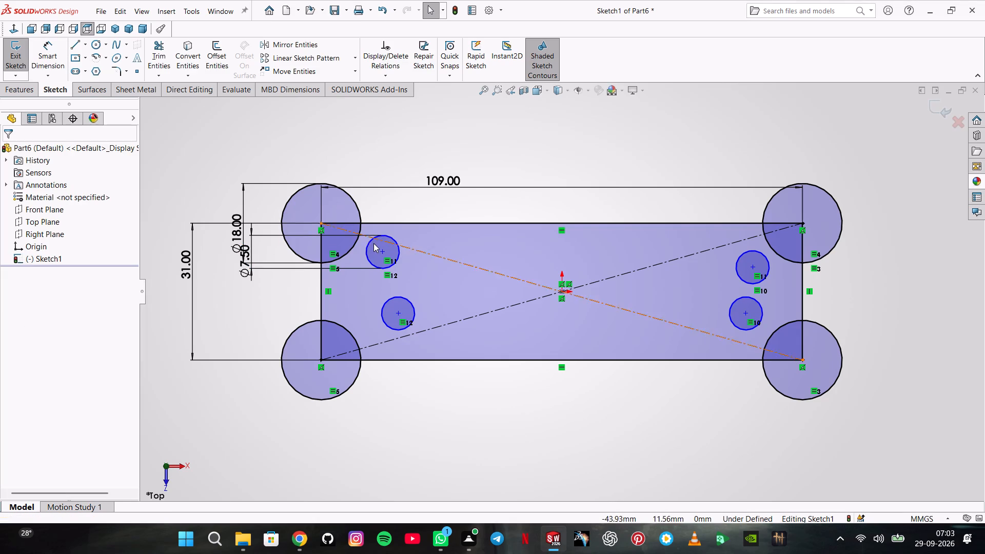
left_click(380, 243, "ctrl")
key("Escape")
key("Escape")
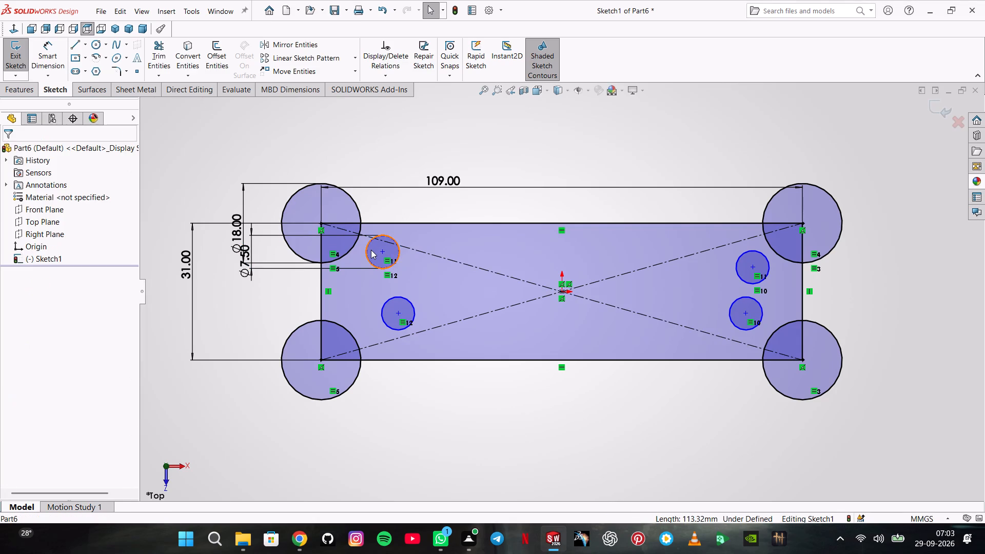
Make the upper-left small circle tangent to the rectangle's top edge and to the adjacent 18 mm corner circle.
left_click(371, 250)
left_click(375, 224, "ctrl")
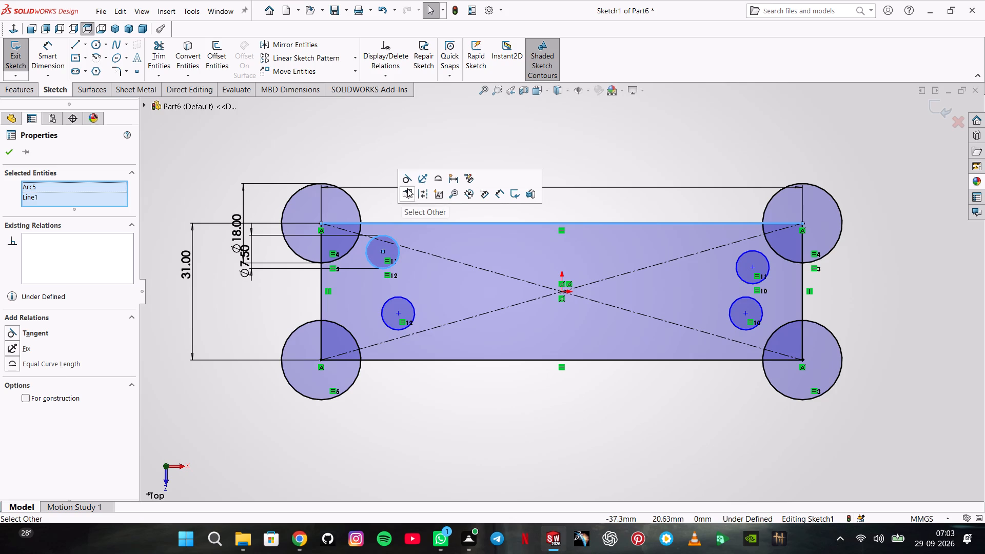
left_click(404, 173)
left_click(392, 161)
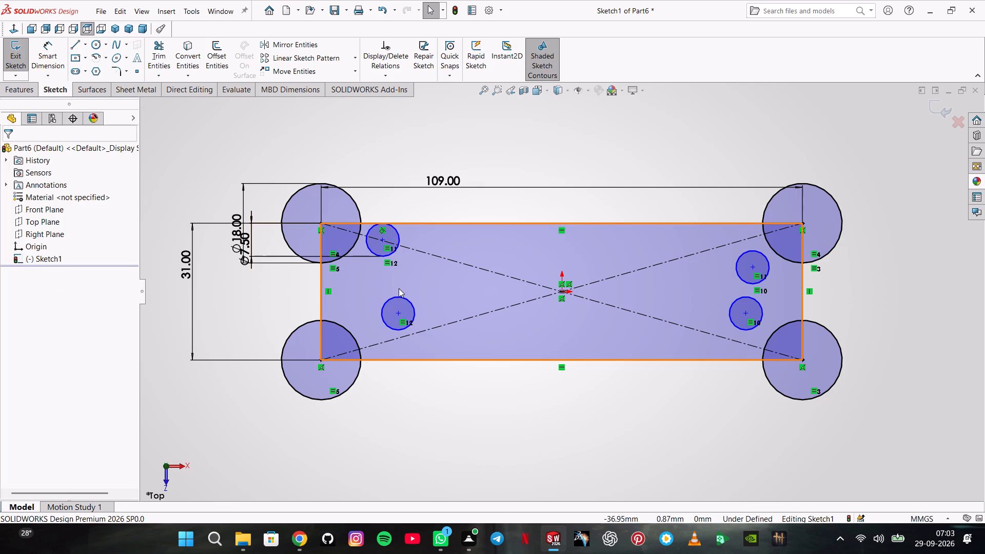
left_click(379, 246, "ctrl")
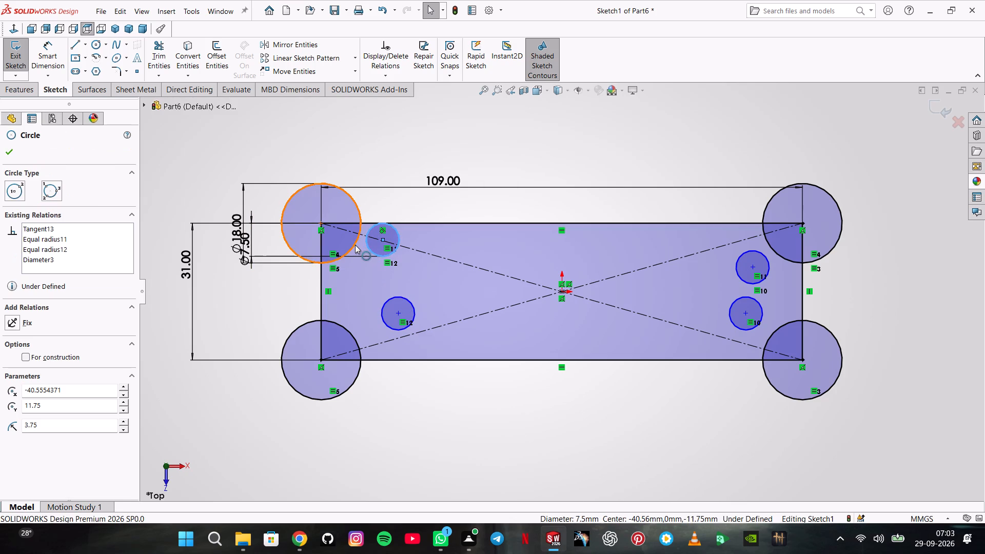
left_click(355, 245, "ctrl")
left_click(403, 201)
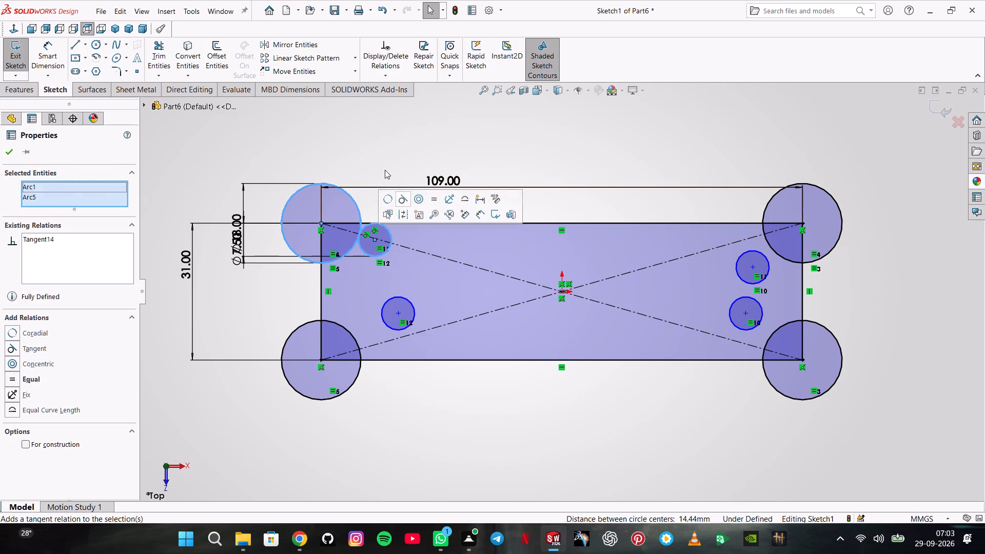
left_click(384, 163)
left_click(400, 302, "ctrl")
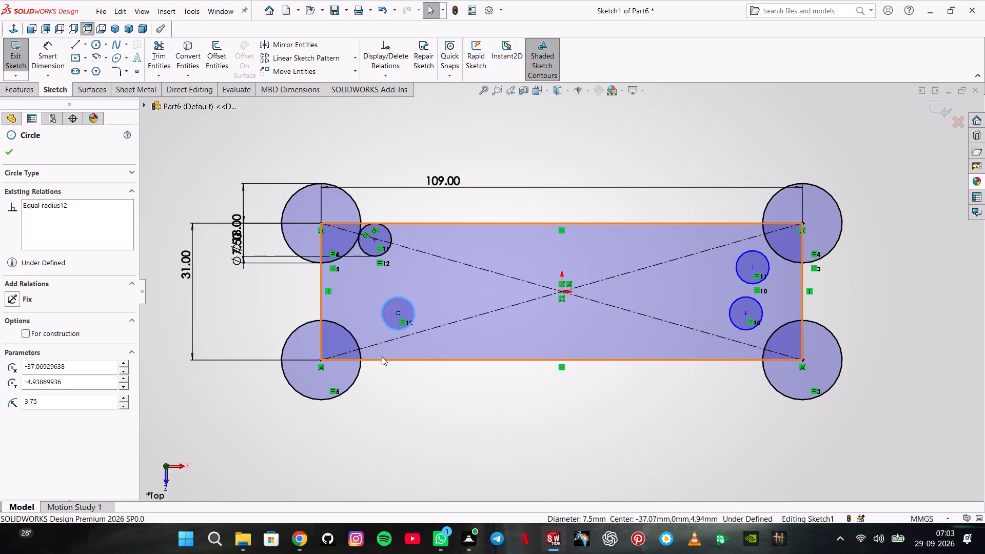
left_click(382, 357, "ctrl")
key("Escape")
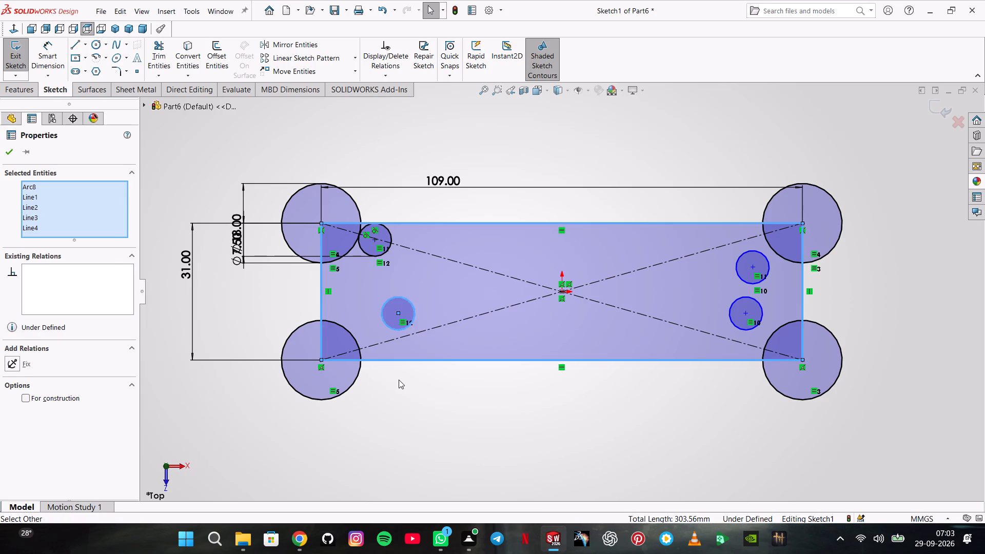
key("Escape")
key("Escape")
Make the lower-left small circle tangent to the rectangle's bottom edge and to the adjacent 18 mm corner circle.
left_click(402, 304, "ctrl")
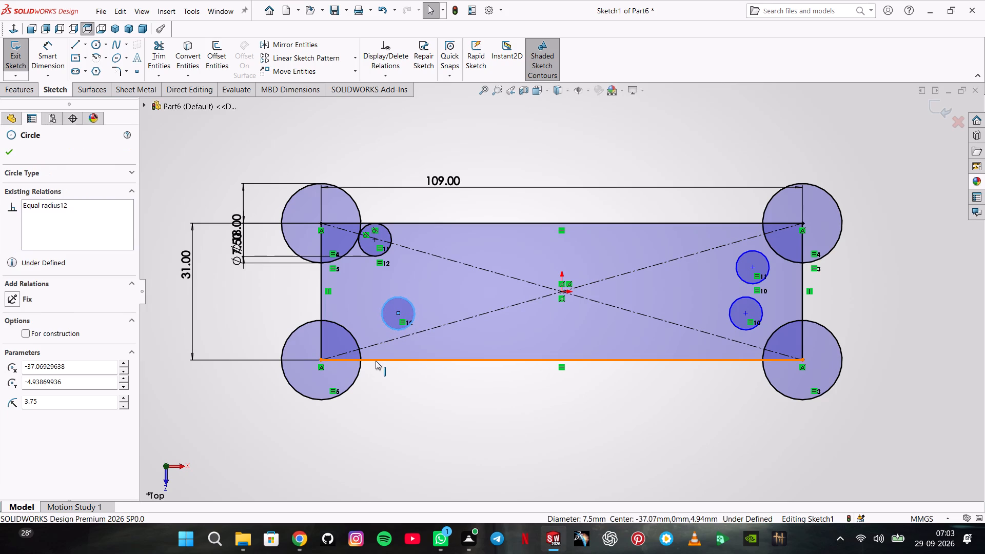
left_click(375, 358, "ctrl")
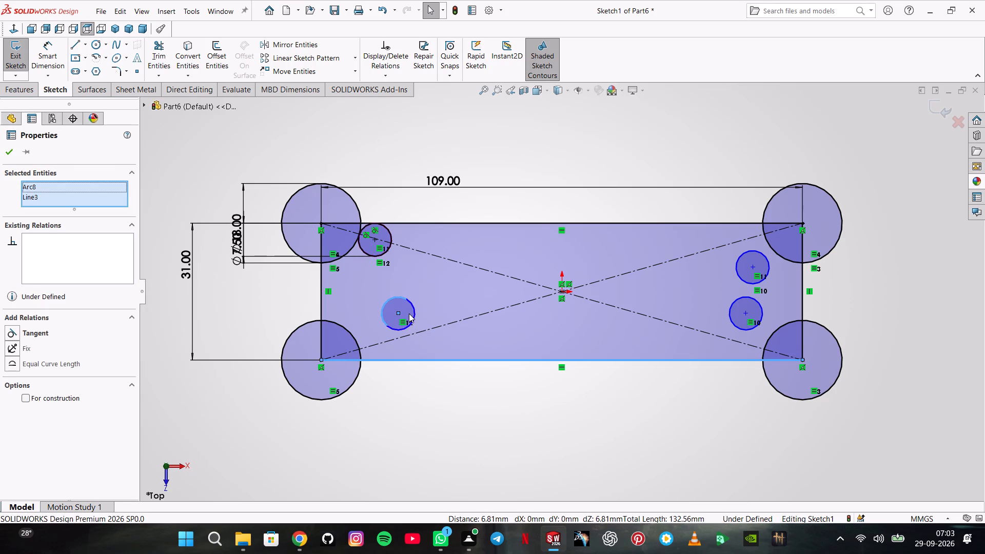
left_click(409, 313)
left_click(406, 393)
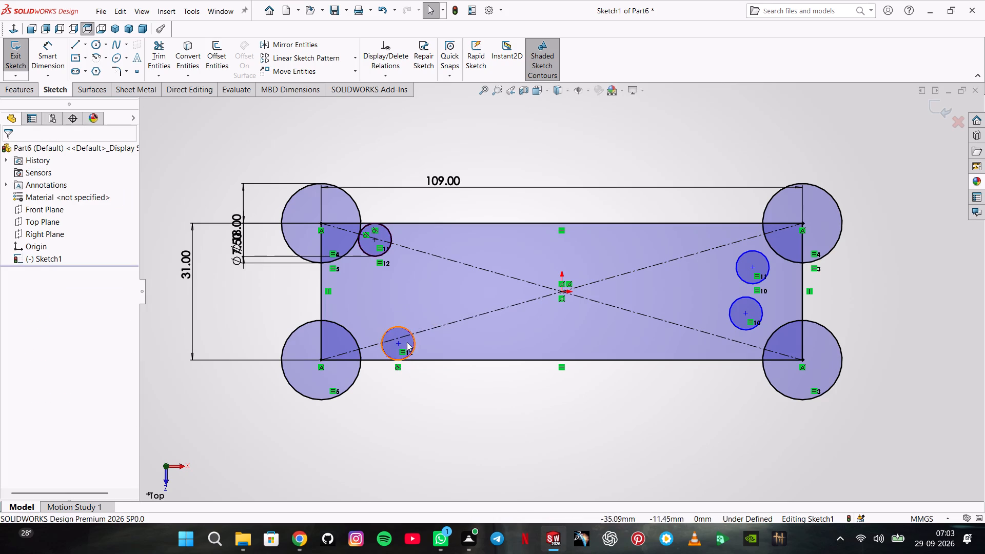
left_click(408, 342, "ctrl")
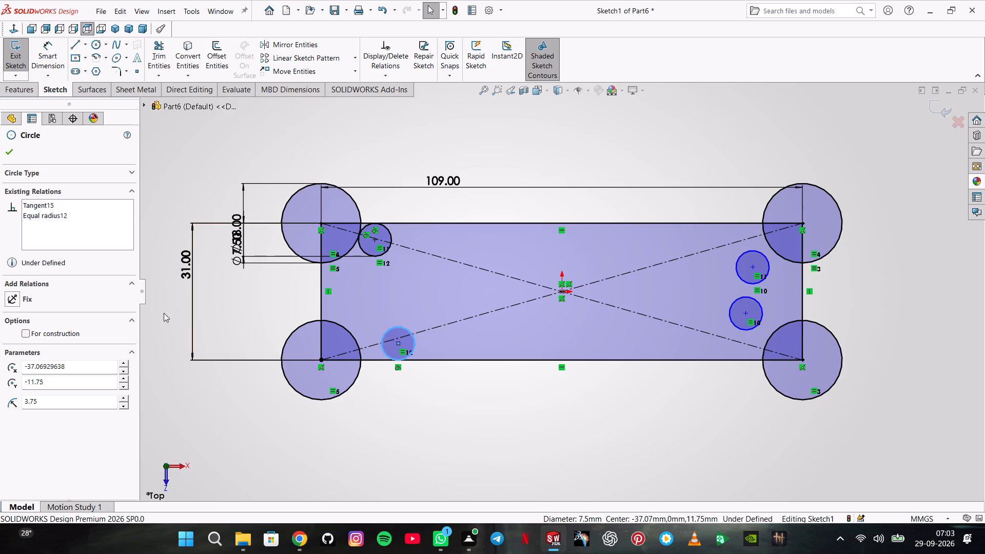
left_click(307, 341, "ctrl")
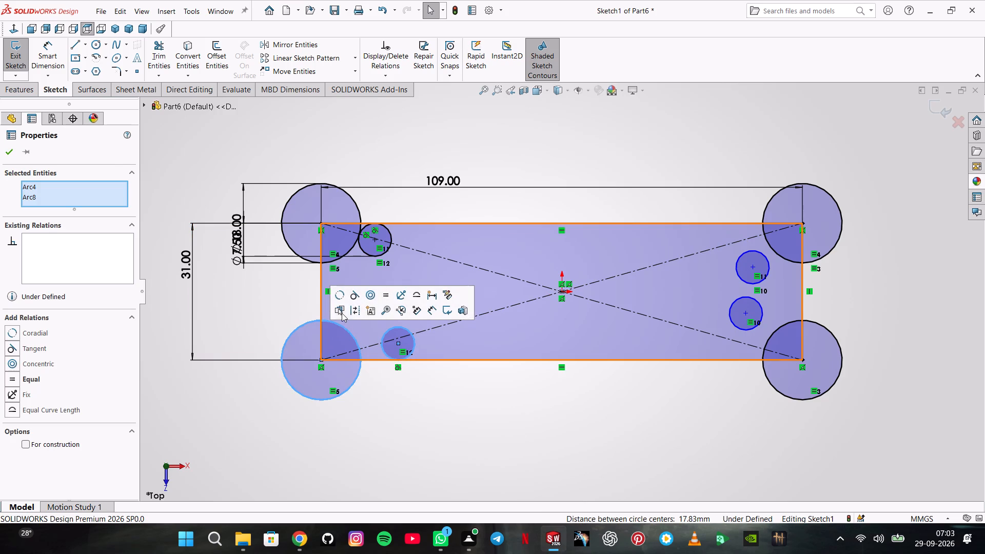
left_click(357, 292)
left_click(483, 427)
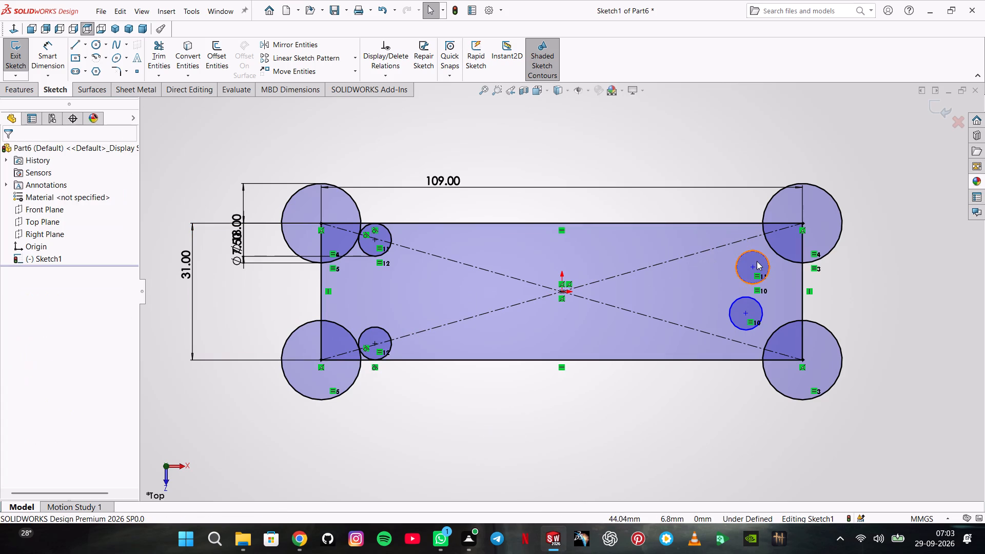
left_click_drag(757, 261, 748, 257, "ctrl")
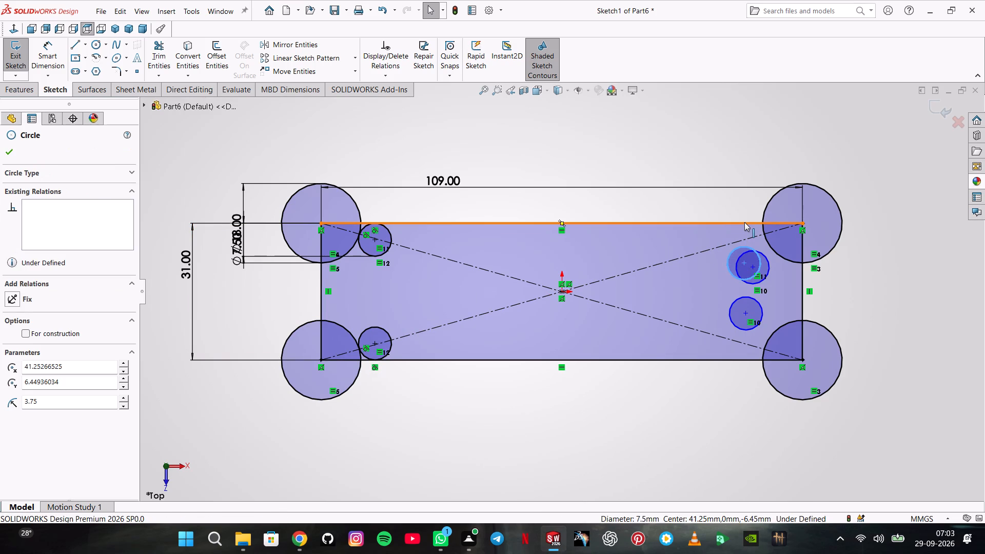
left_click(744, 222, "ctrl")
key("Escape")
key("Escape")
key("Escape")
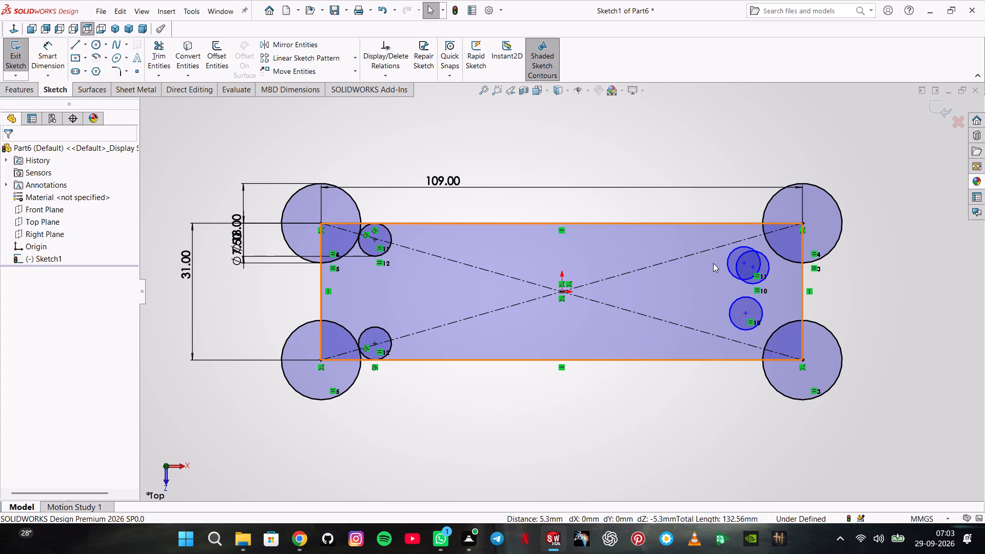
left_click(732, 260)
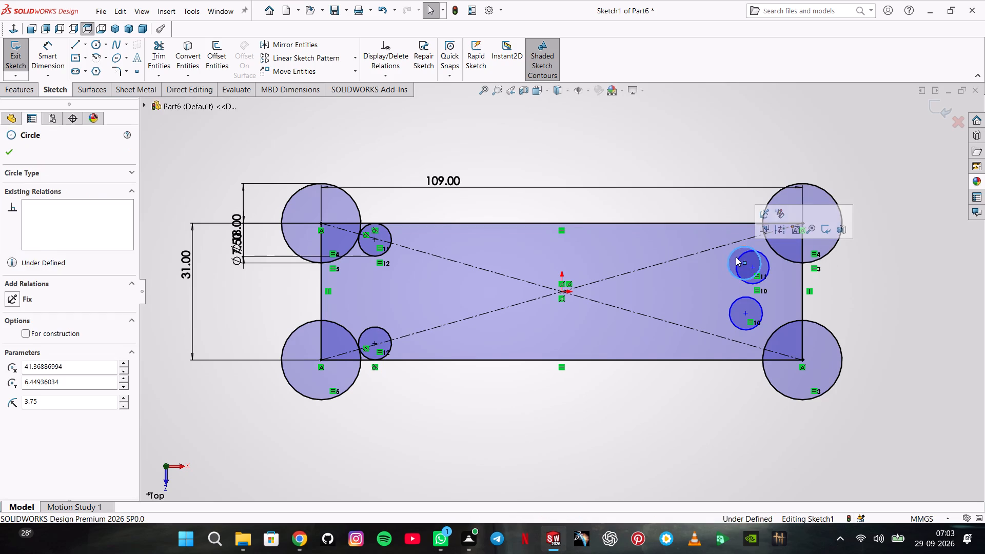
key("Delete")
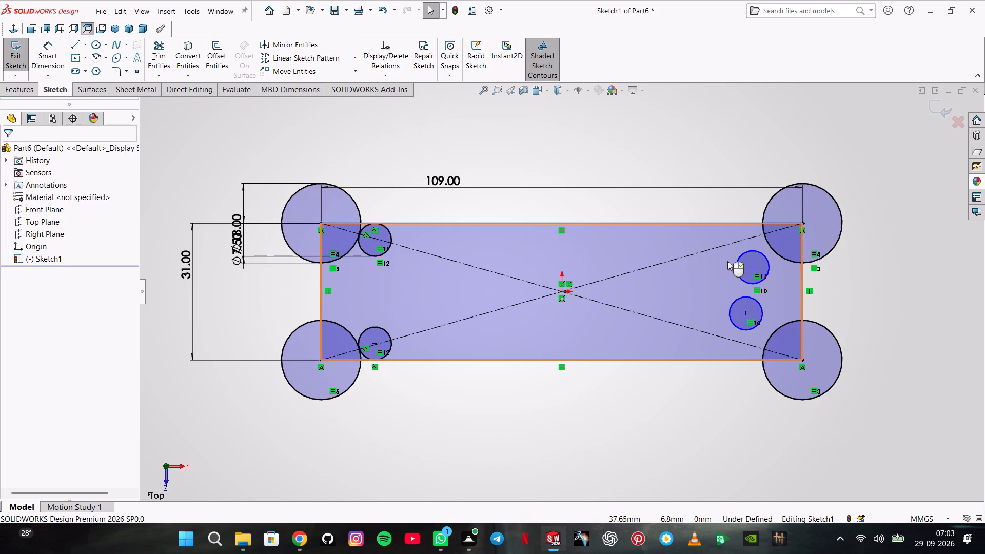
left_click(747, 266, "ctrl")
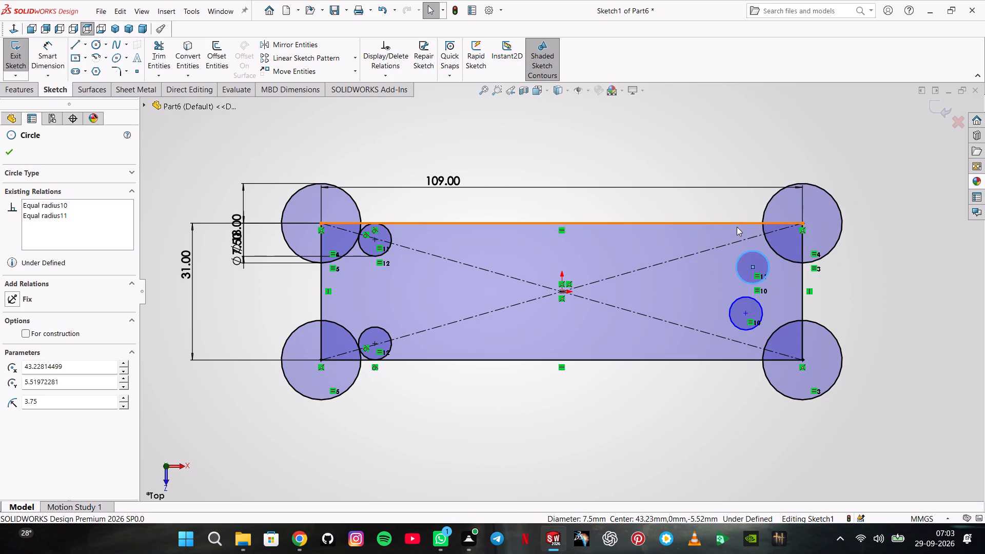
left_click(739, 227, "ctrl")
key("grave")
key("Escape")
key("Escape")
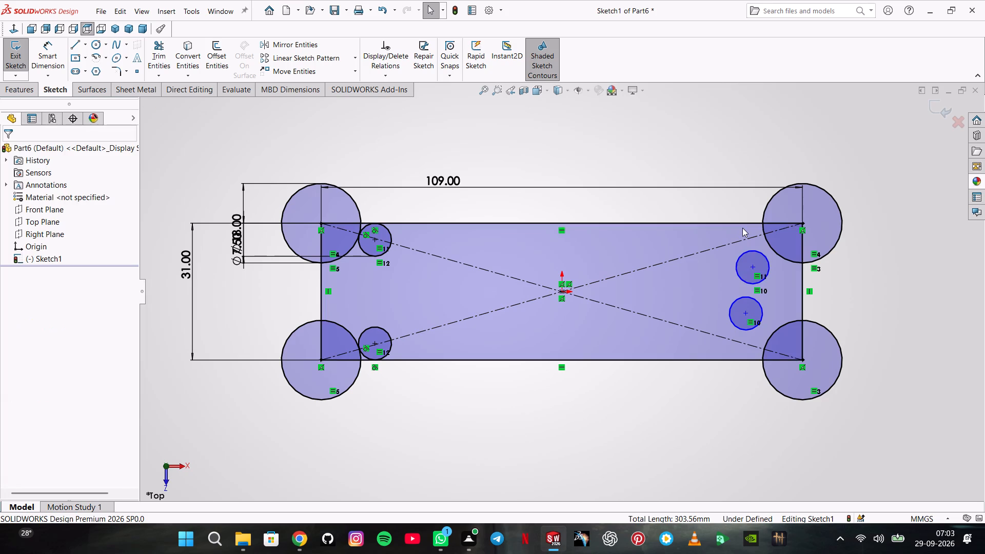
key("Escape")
Make the upper-right small circle tangent to the rectangle's top edge and to the adjacent 18 mm corner circle.
left_click(765, 259, "ctrl")
left_click(749, 223, "ctrl")
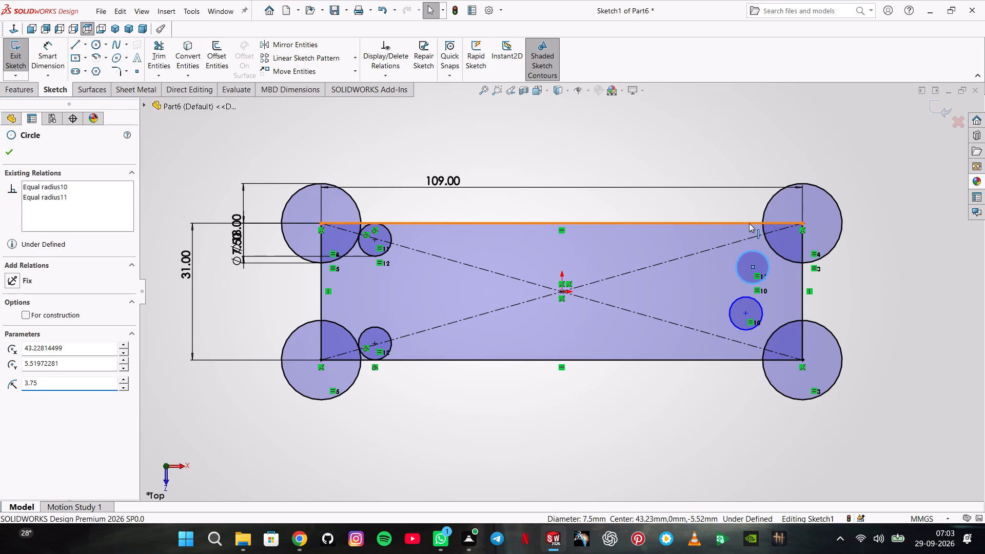
left_click(782, 176)
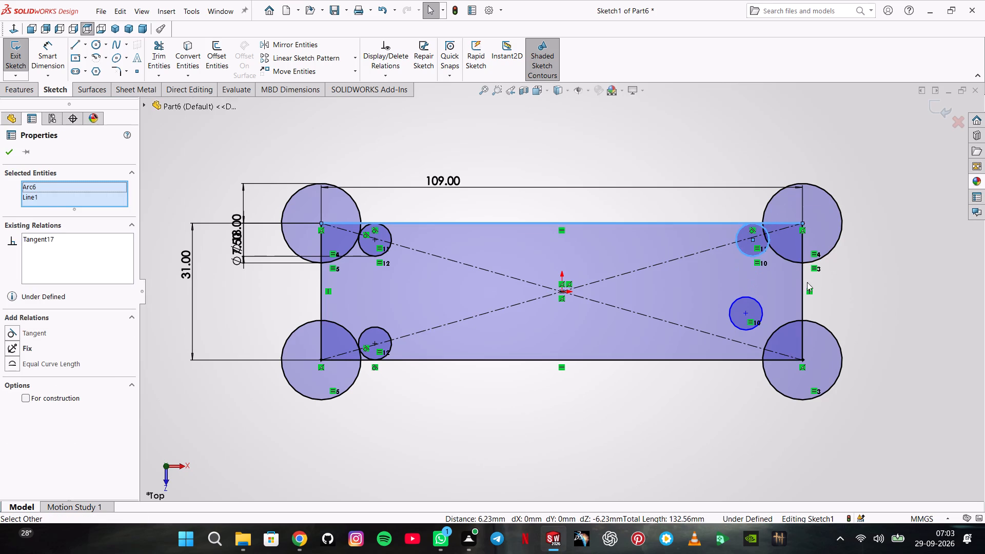
left_click(833, 298)
left_click(763, 254, "ctrl")
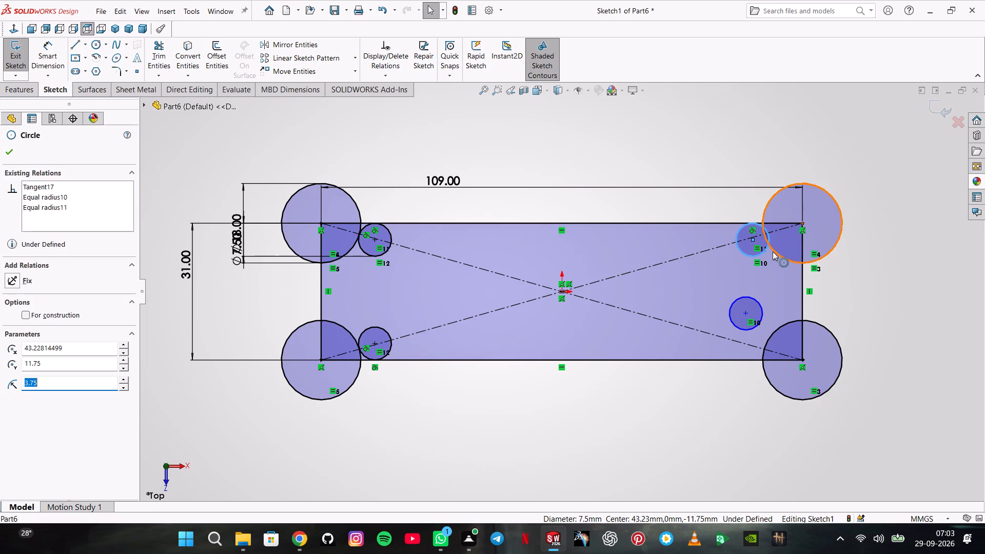
left_click(773, 251, "ctrl")
left_click(819, 207)
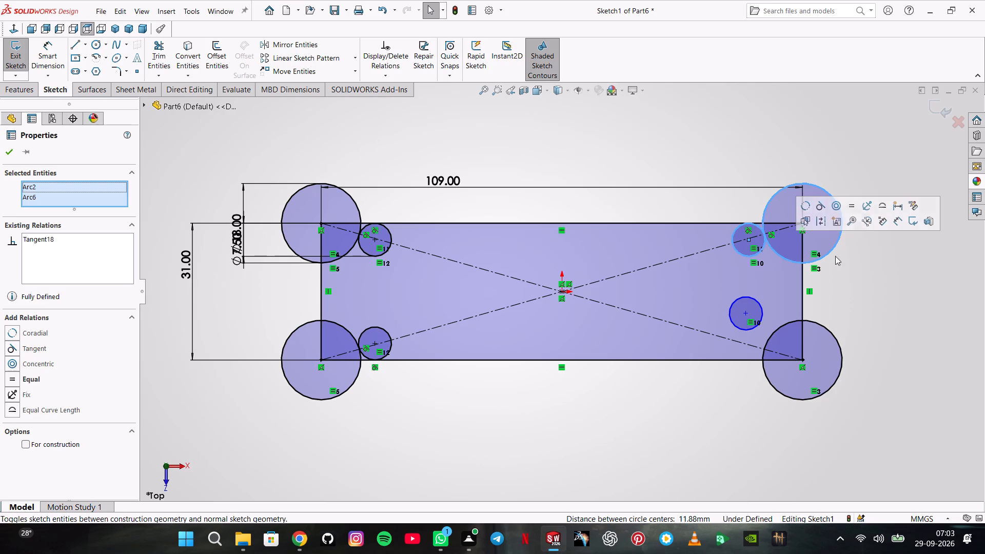
left_click(870, 291)
Make the lower-right small circle tangent to the rectangle's bottom edge and to the adjacent 18 mm corner circle.
left_click(760, 309, "ctrl")
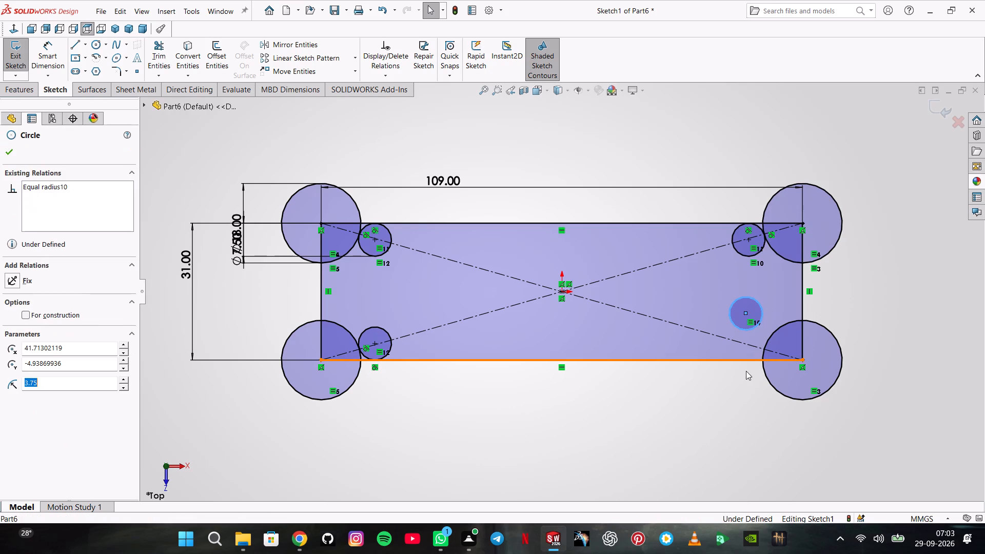
left_click(749, 362, "ctrl")
left_click(781, 311)
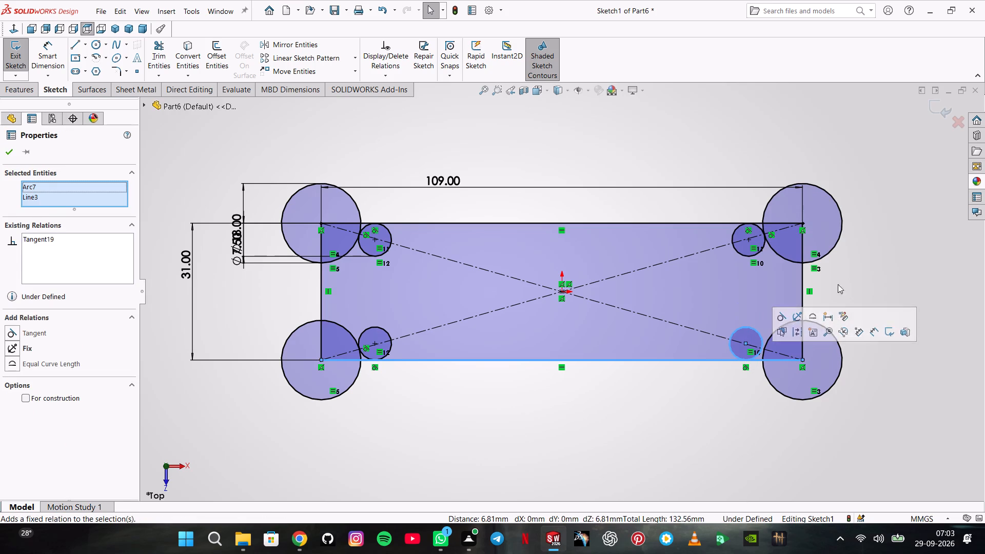
left_click(859, 270)
left_click(750, 333, "ctrl")
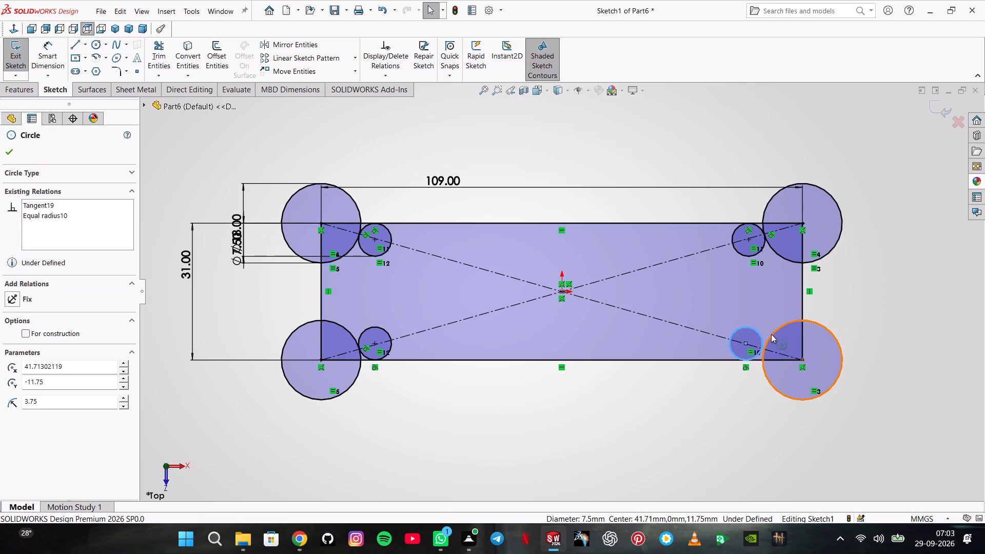
left_click(771, 334, "ctrl")
left_click(819, 291)
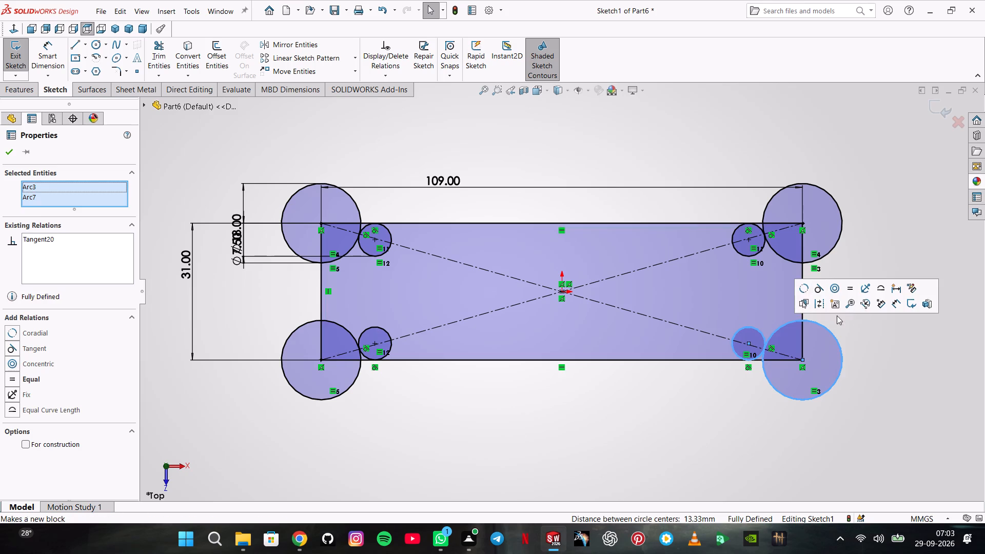
left_click(862, 324)
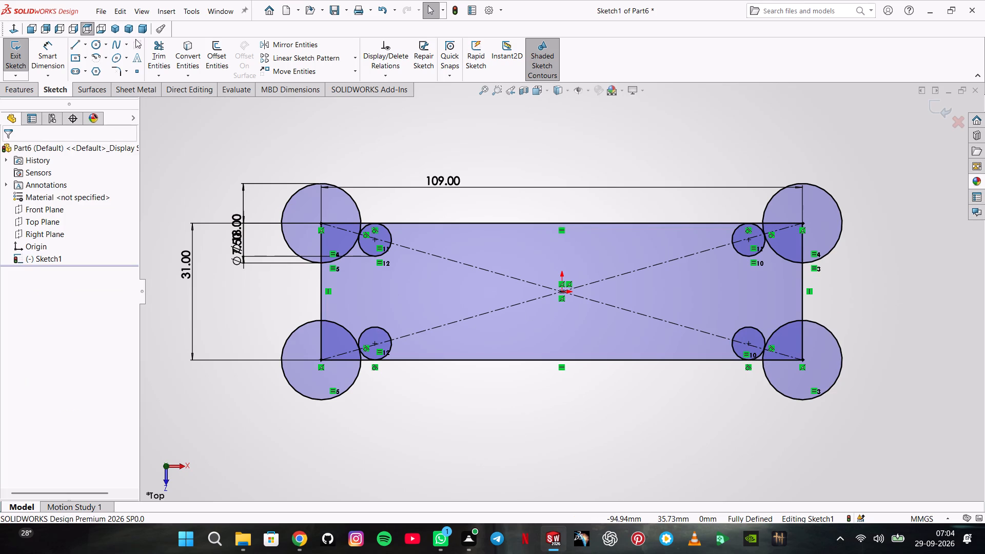
Trim the upper-left corner circle's outer arc and the rectangle's corner segments, leaving only the concave arc inside the rectangle.
left_click(148, 57)
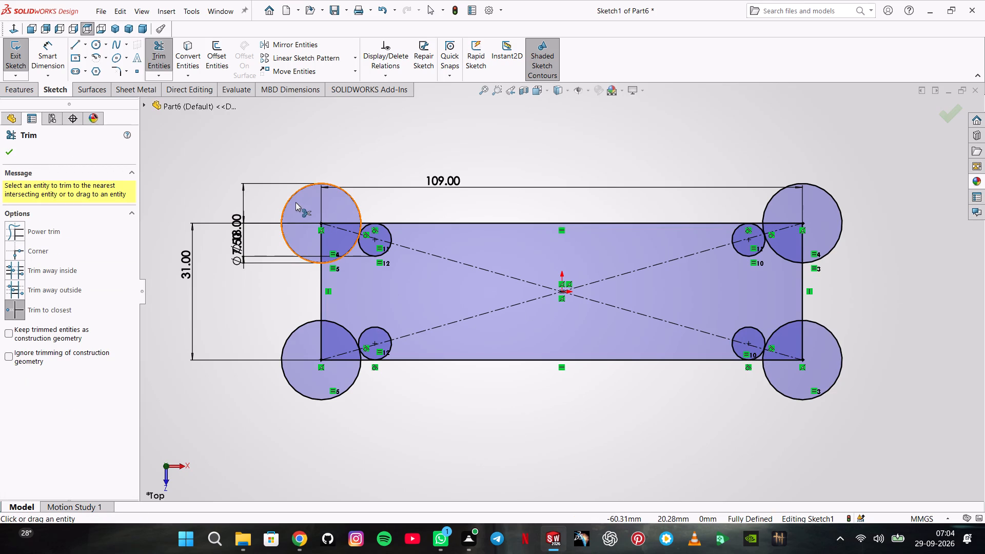
left_click(289, 209)
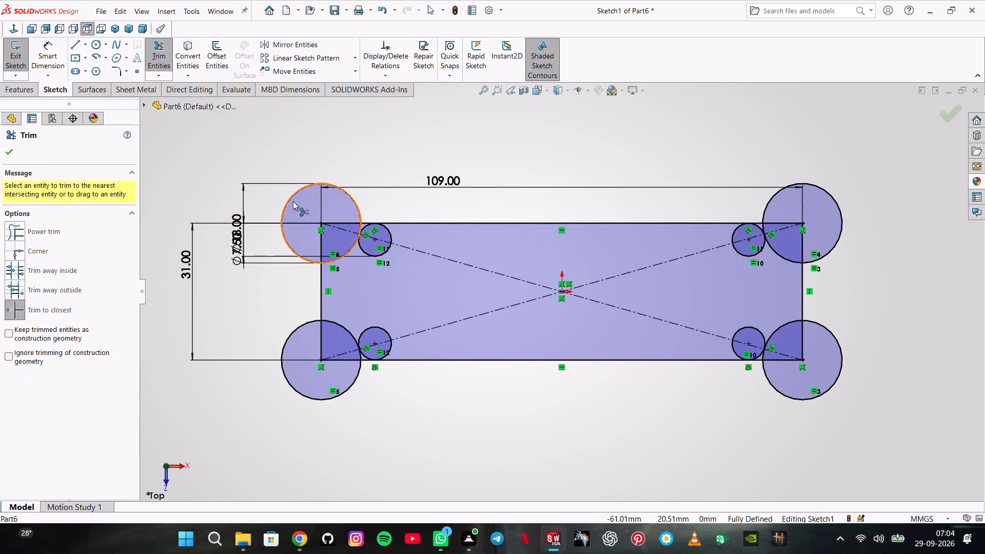
left_click(290, 199)
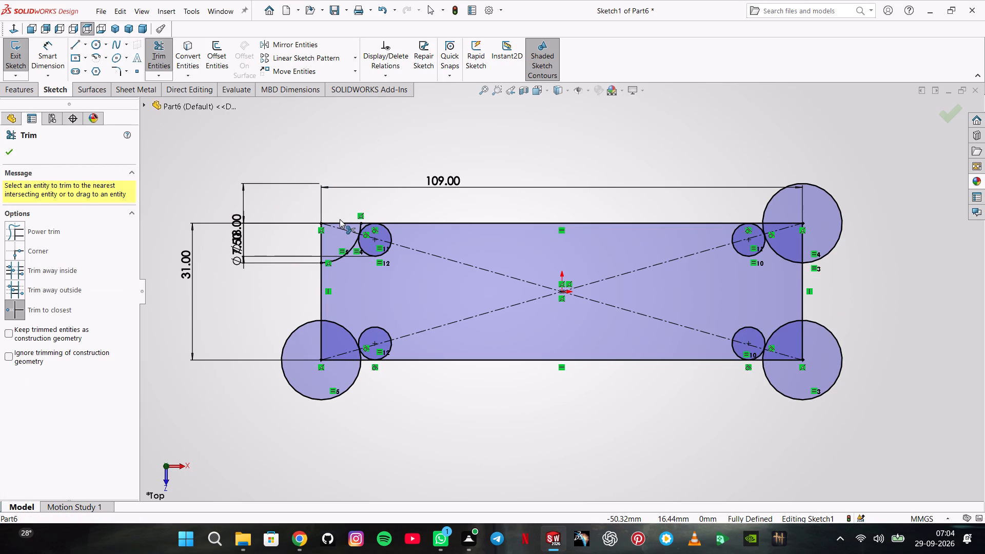
left_click(343, 222)
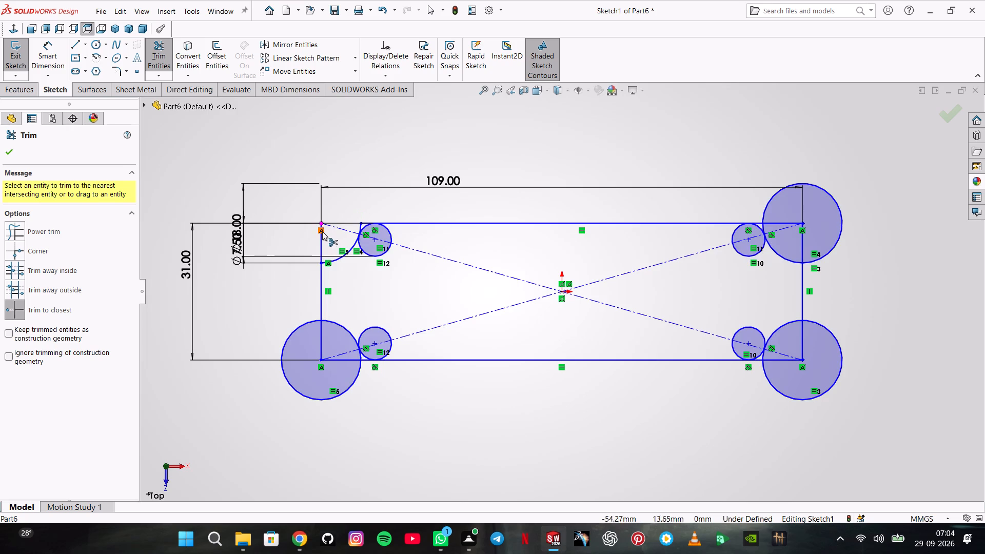
left_click(321, 233)
left_click(323, 240)
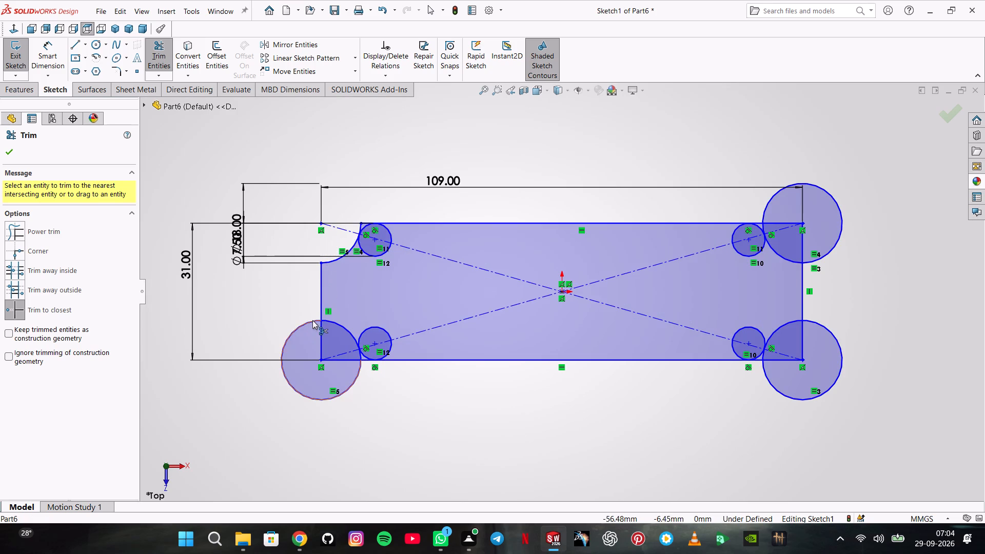
Trim the outer arcs of both lower corner circles and the rectangle's lower corner segments, leaving only the concave arcs inside the rectangle.
left_click(312, 321)
left_click(321, 335)
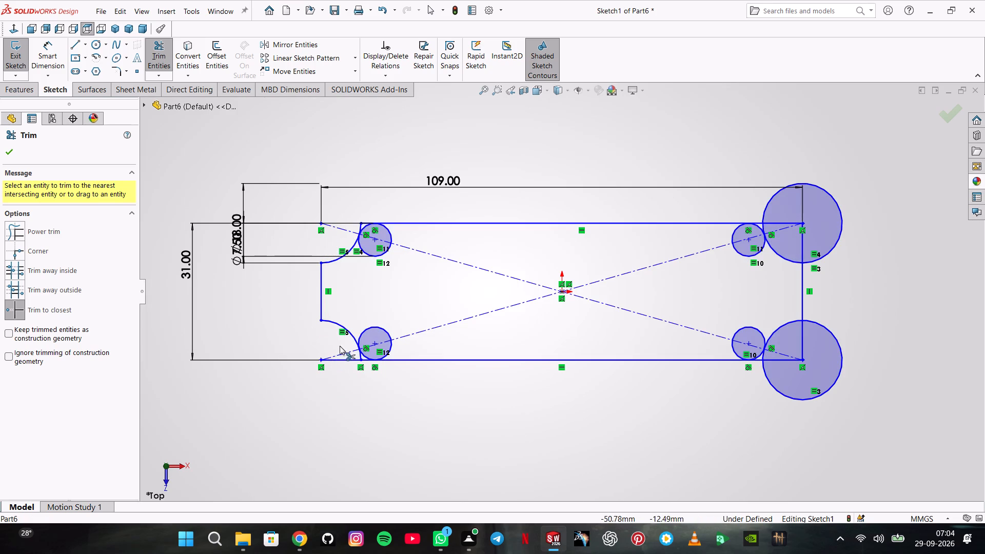
left_click(345, 358)
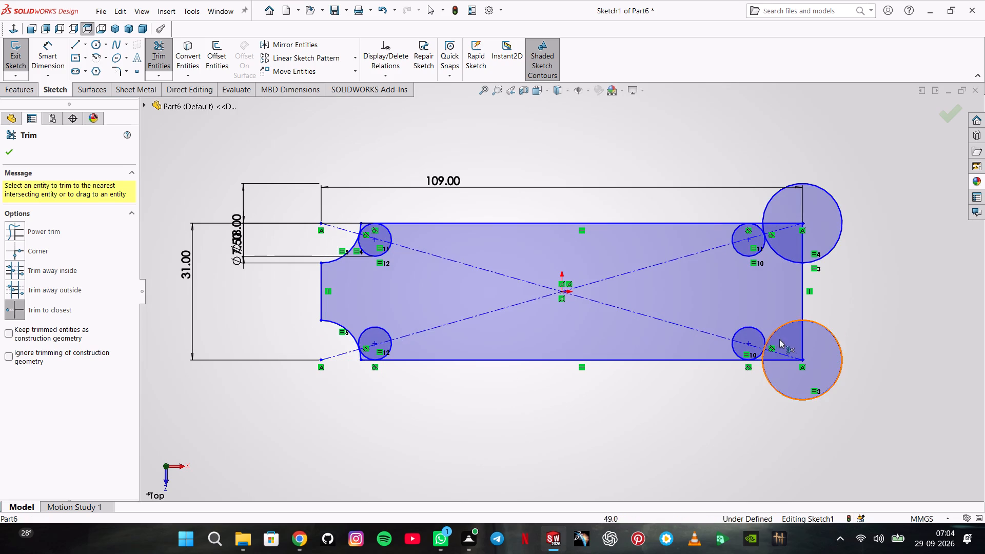
left_click(831, 337)
left_click(800, 337)
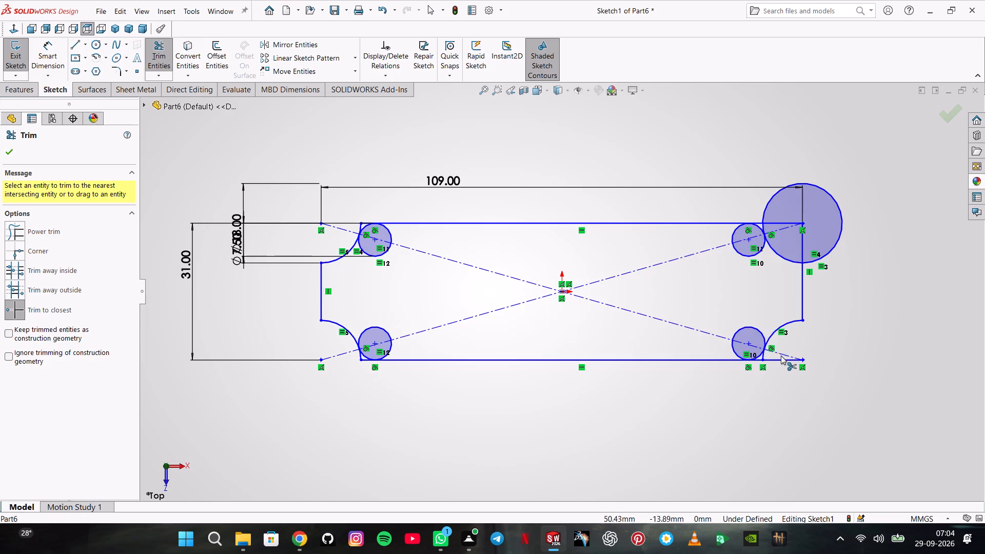
left_click(779, 358)
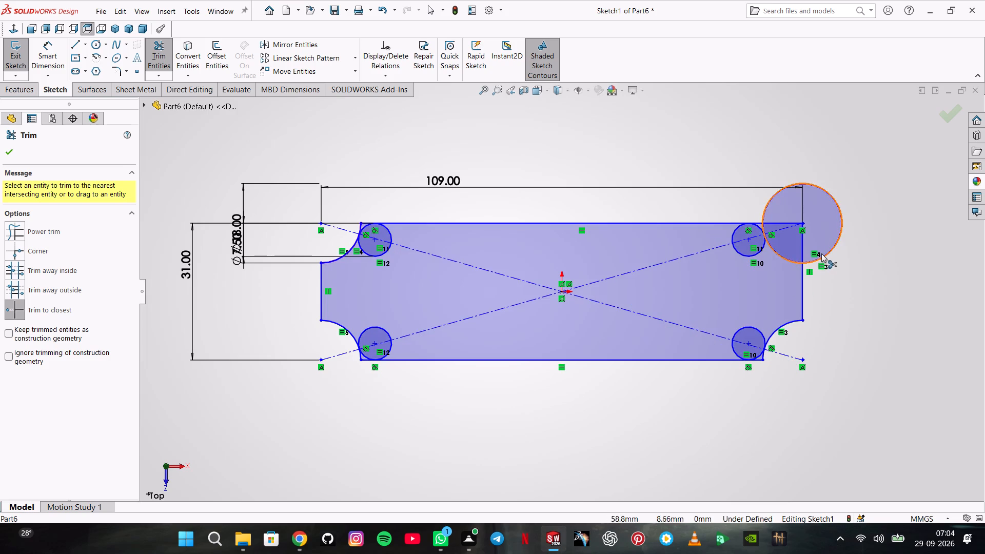
Trim the upper-right corner circle's outer arc and the rectangle's corner segments, leaving only the concave arc.
left_click(821, 253)
left_click(779, 190)
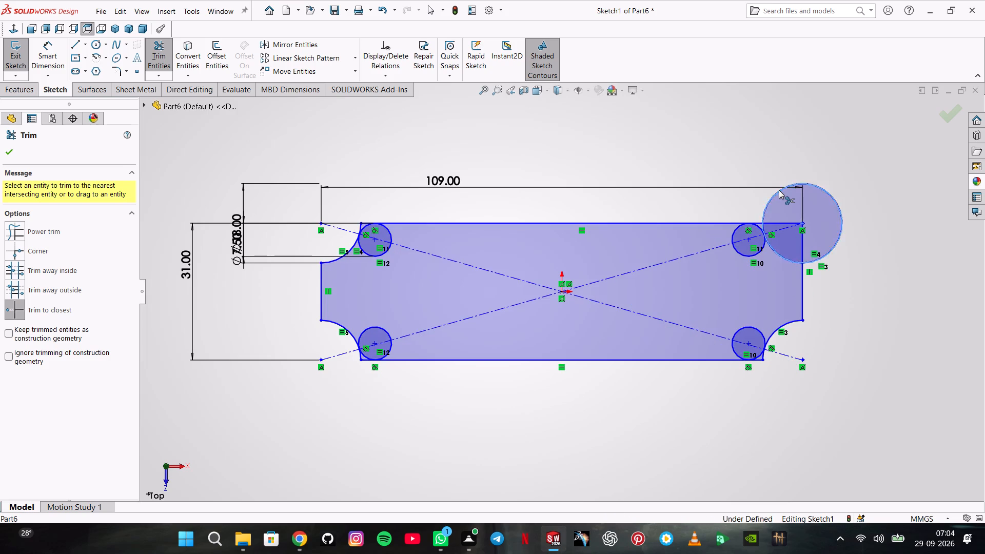
left_click(786, 223)
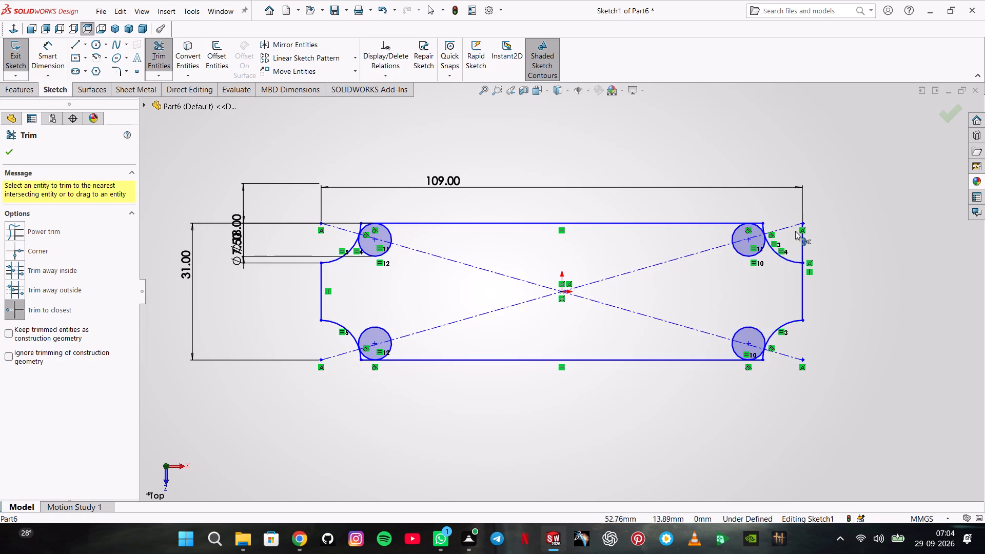
left_click(802, 242)
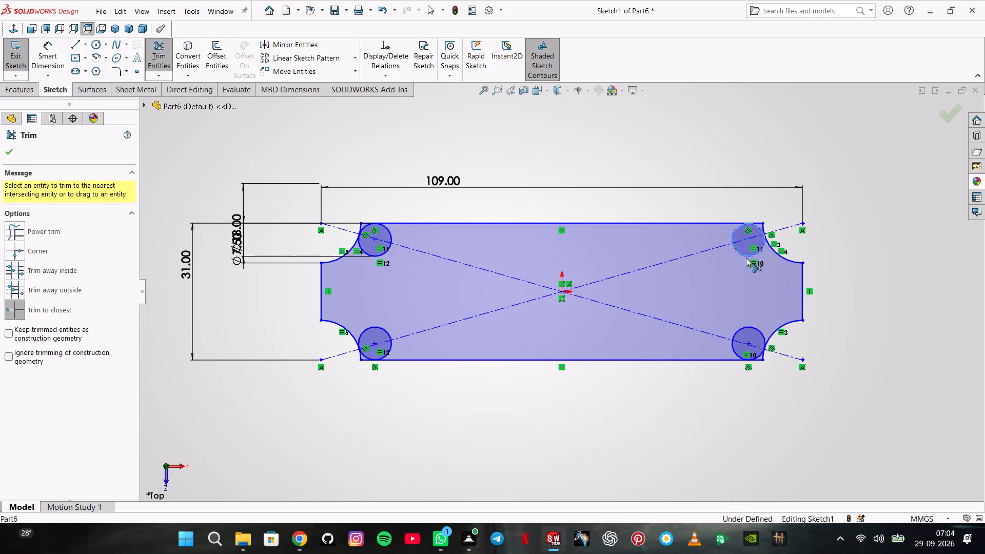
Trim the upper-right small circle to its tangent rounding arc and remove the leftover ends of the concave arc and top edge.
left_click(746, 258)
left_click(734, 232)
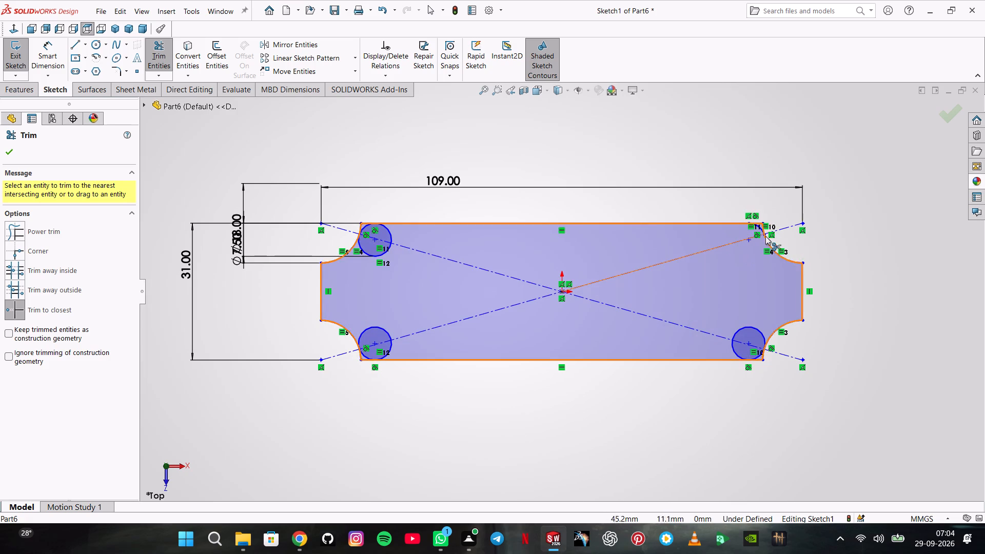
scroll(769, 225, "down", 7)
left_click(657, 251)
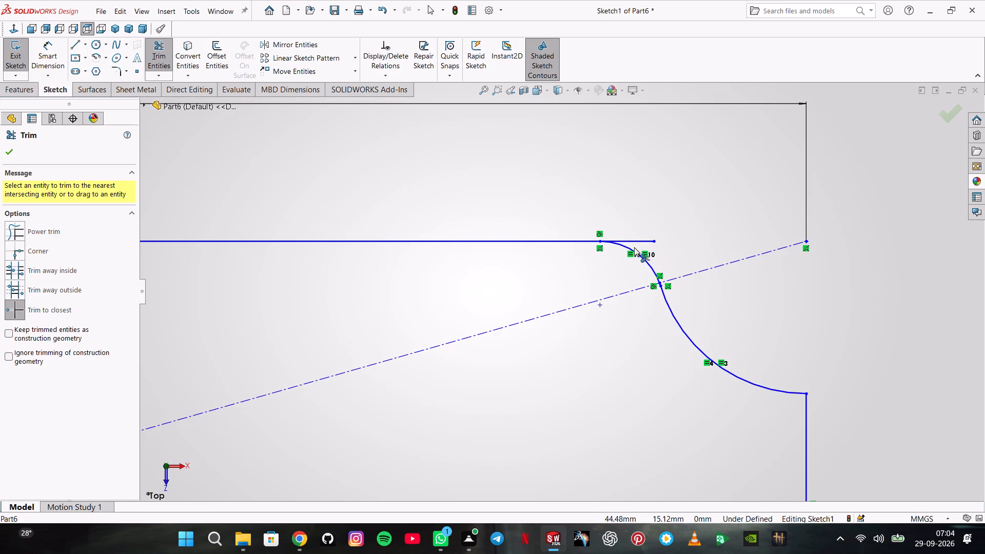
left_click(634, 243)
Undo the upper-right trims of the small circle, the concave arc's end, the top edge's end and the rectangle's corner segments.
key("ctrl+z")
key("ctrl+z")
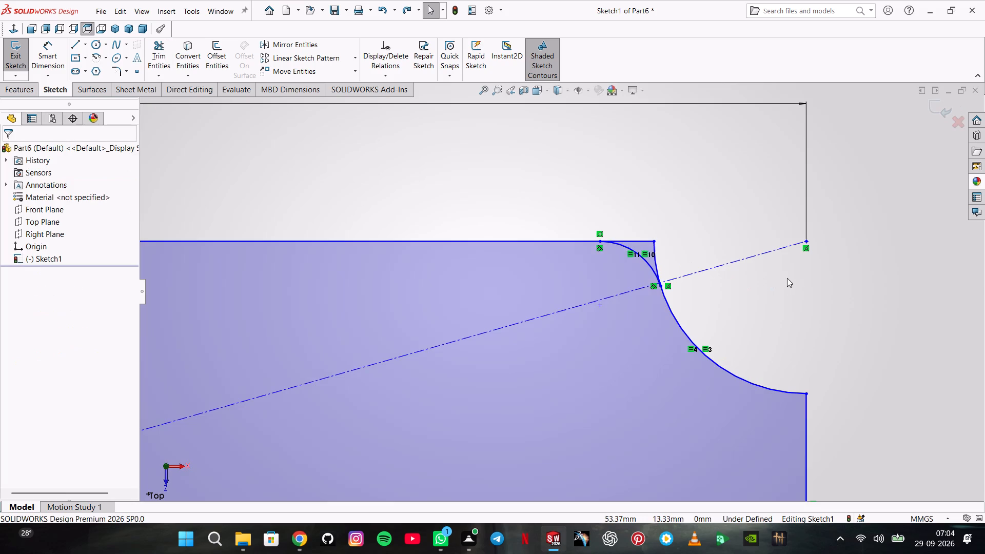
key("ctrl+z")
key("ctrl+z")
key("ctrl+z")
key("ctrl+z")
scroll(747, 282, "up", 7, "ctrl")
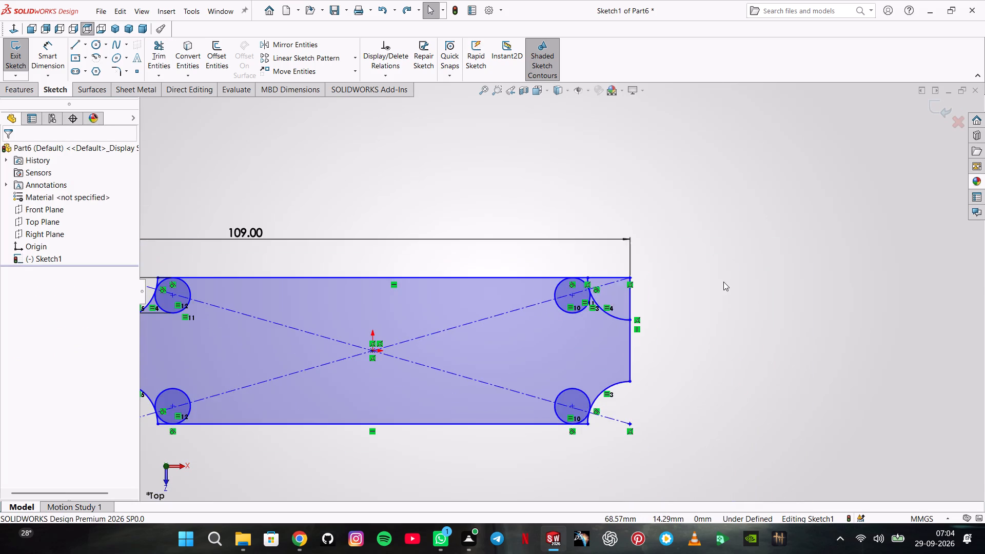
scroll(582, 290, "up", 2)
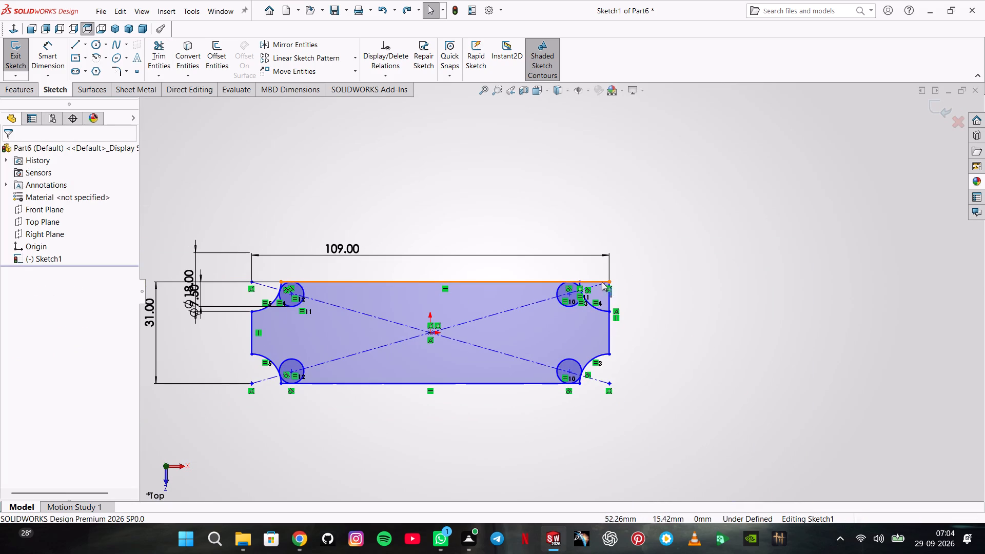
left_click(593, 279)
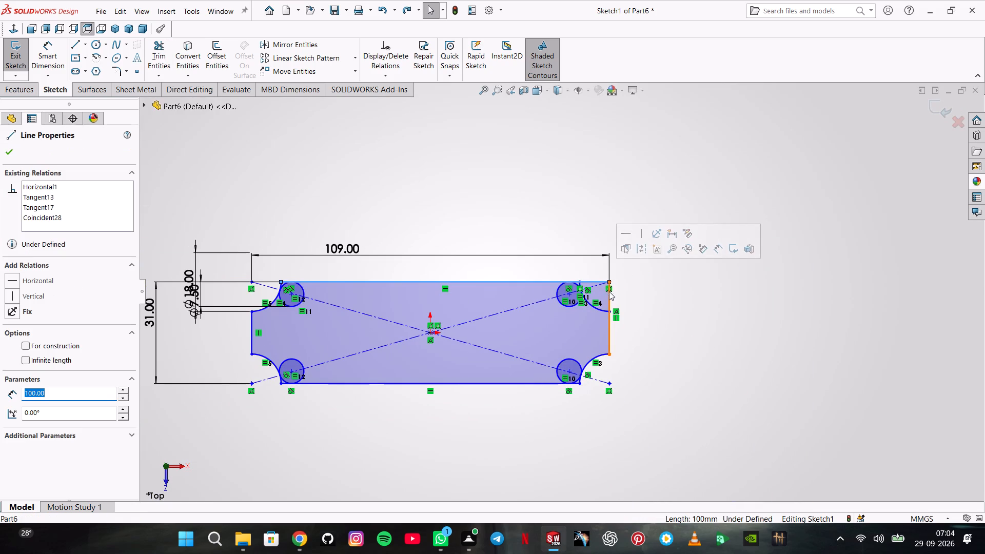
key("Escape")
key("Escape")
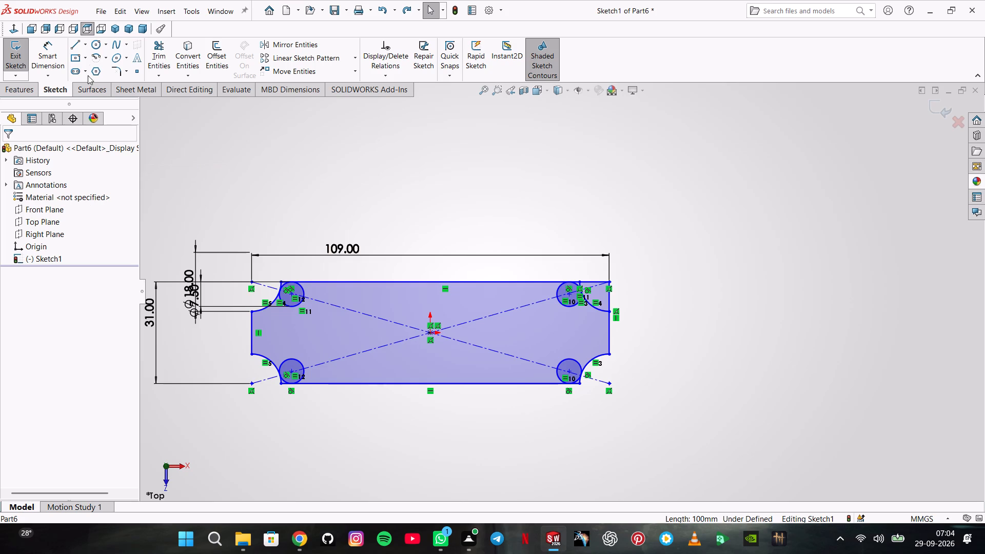
Sketch four circles inside the outline, two near its left end with radii about 3.8 and 5.8 mm and two near its right end.
left_click(92, 50)
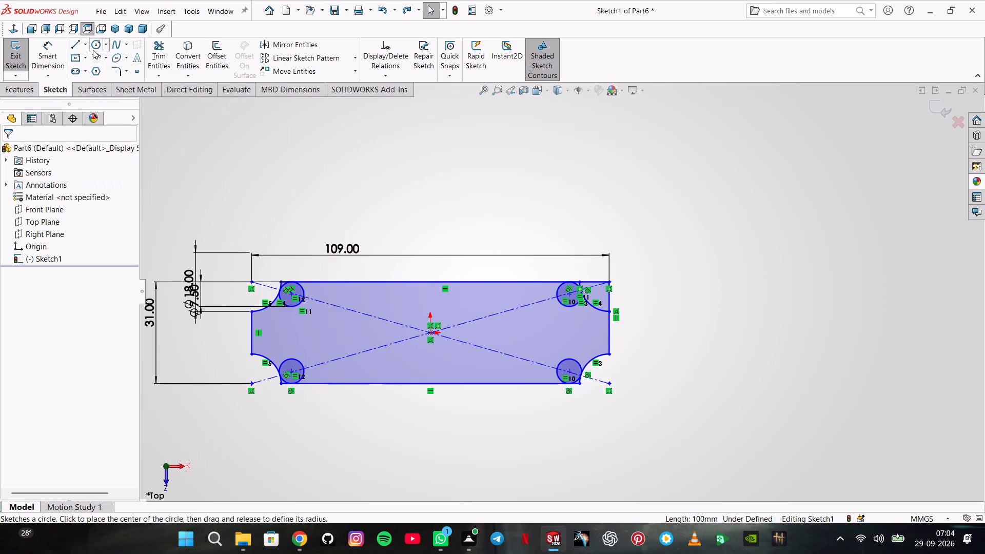
left_click(283, 326)
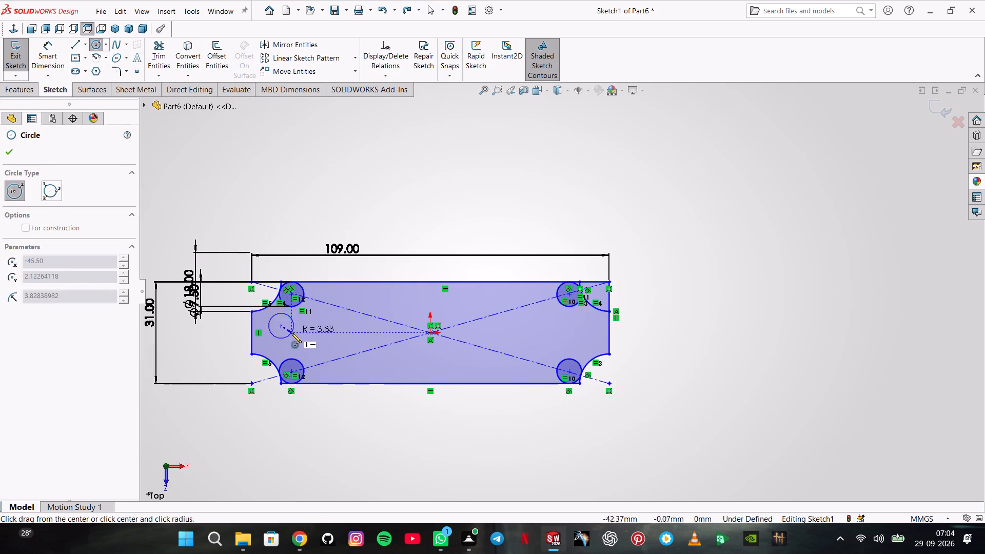
left_click(291, 333)
left_click(317, 347)
left_click(329, 335)
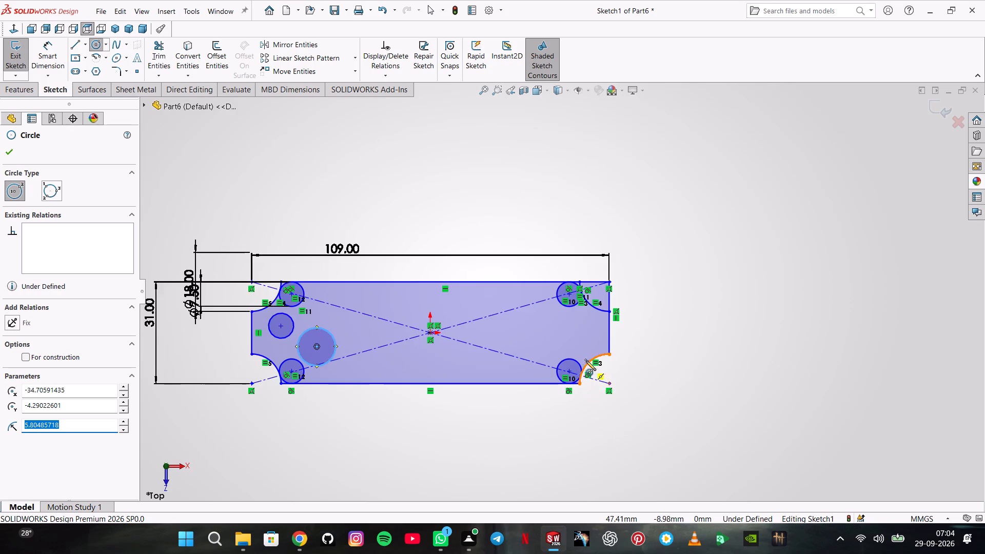
scroll(586, 356, "down", 3)
left_click(584, 310)
left_click(569, 311)
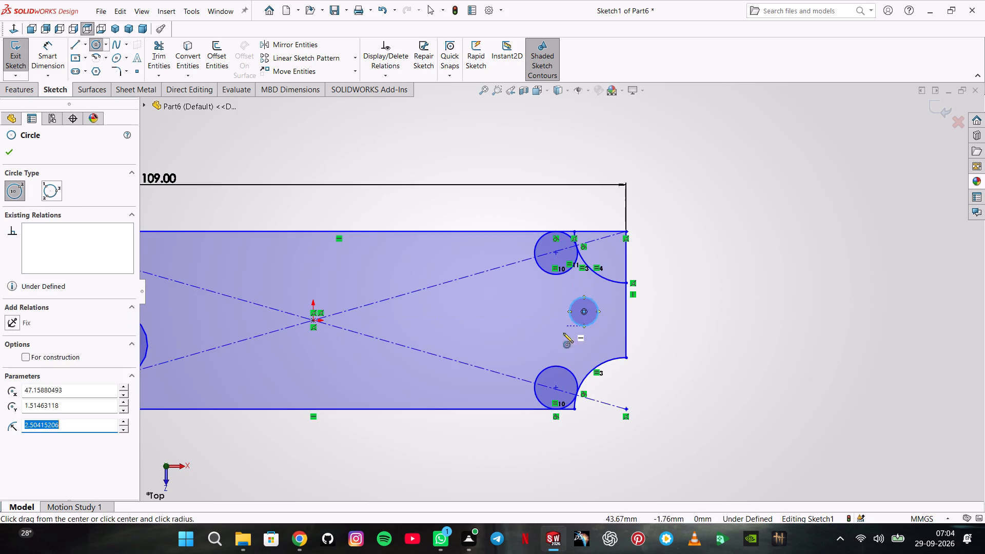
left_click_drag(555, 343, 546, 339)
left_click(540, 335)
key("Escape")
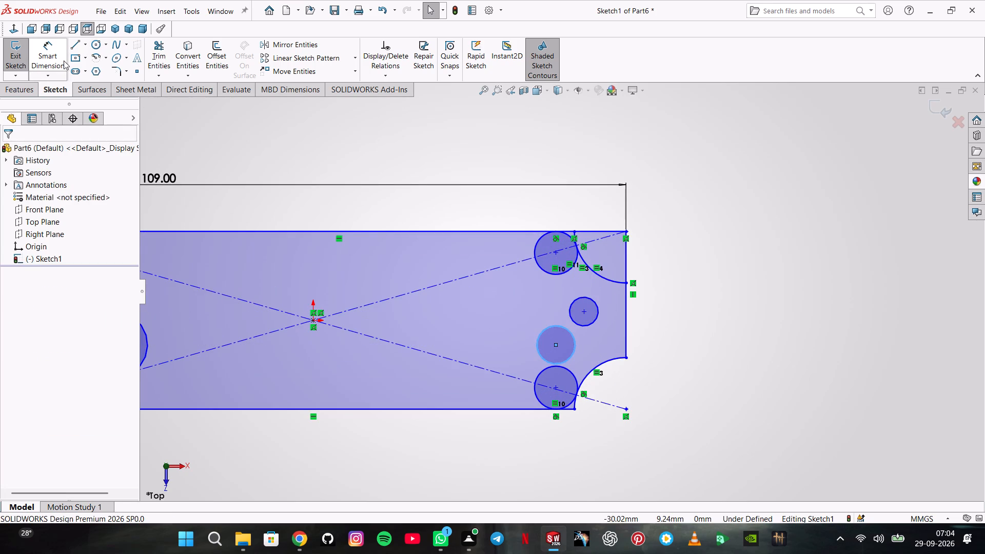
Make the four newly sketched circles equal in size.
left_click(583, 305, "ctrl")
scroll(455, 302, "up", 3, "ctrl")
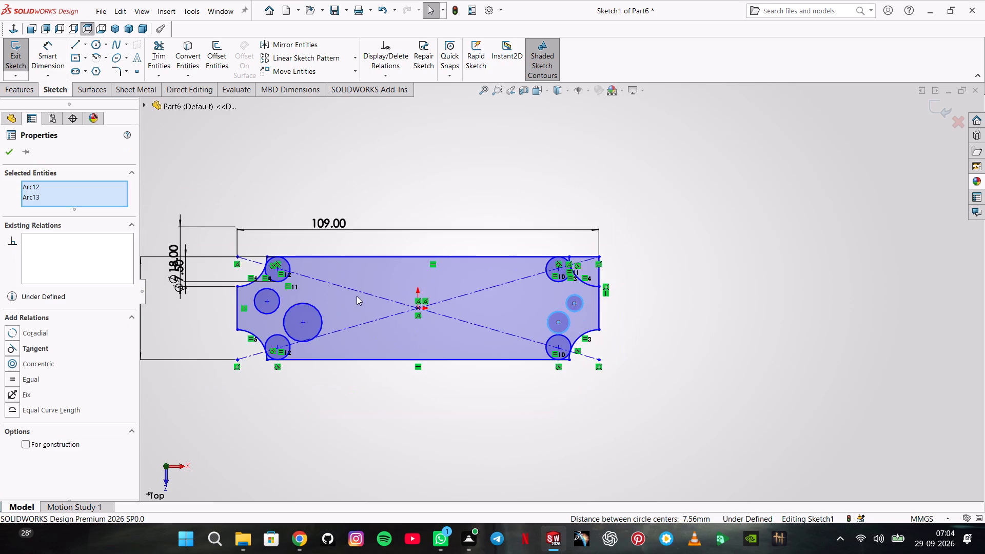
left_click(274, 296, "ctrl")
left_click(301, 313, "ctrl")
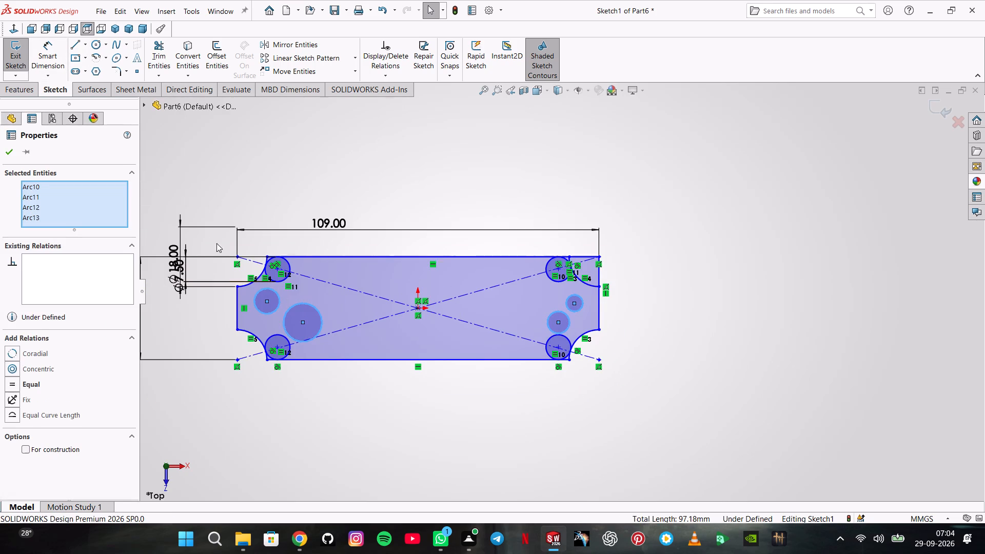
left_click(50, 385)
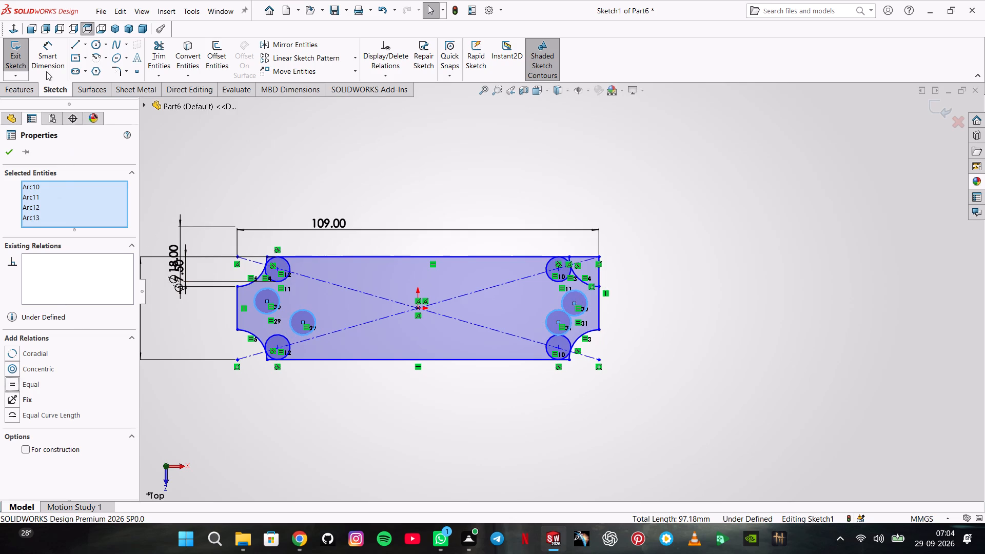
Dimension the leftmost new circle's diameter as 7.5 mm, entered as 3.75*2.
left_click(48, 68)
left_click(258, 311)
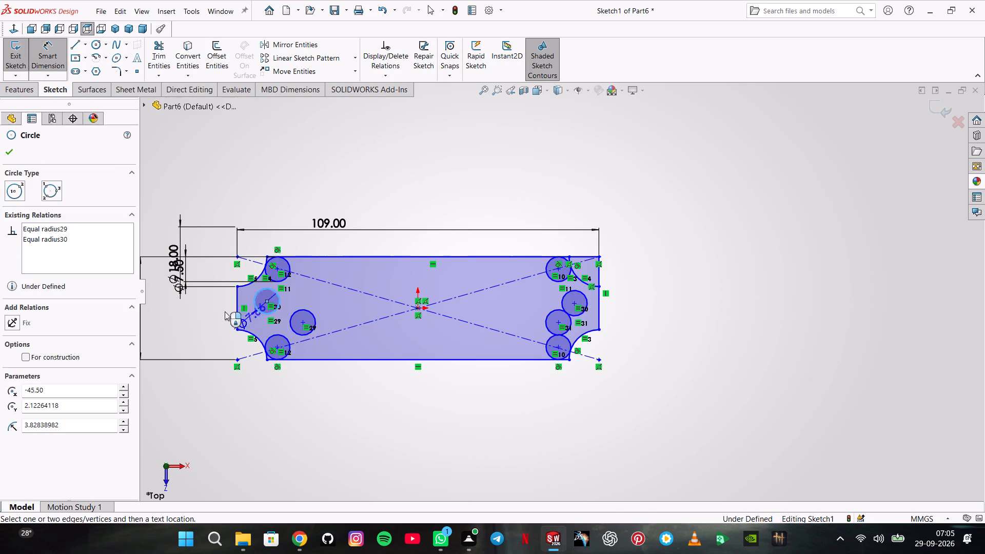
left_click(194, 311)
type("3.75*2")
key("Return")
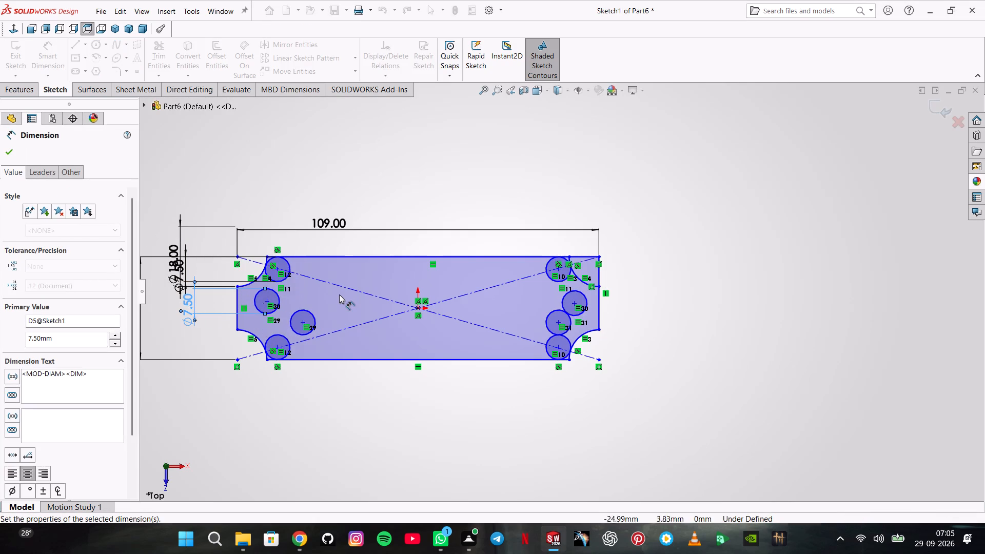
scroll(340, 292, "down", 5)
key("Escape")
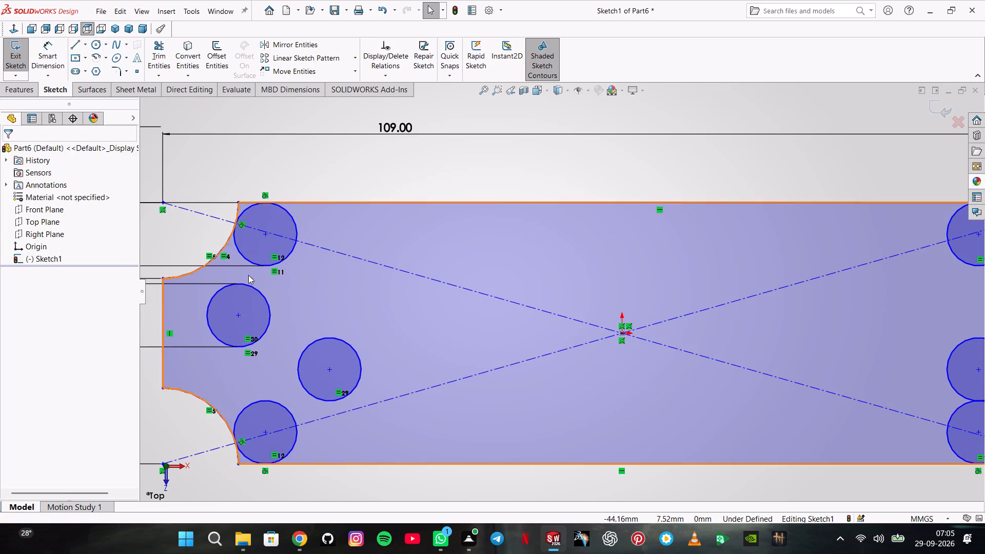
Make the leftmost new circle tangent to the upper-left concave arc.
left_click(226, 301, "ctrl")
left_click(190, 276, "ctrl")
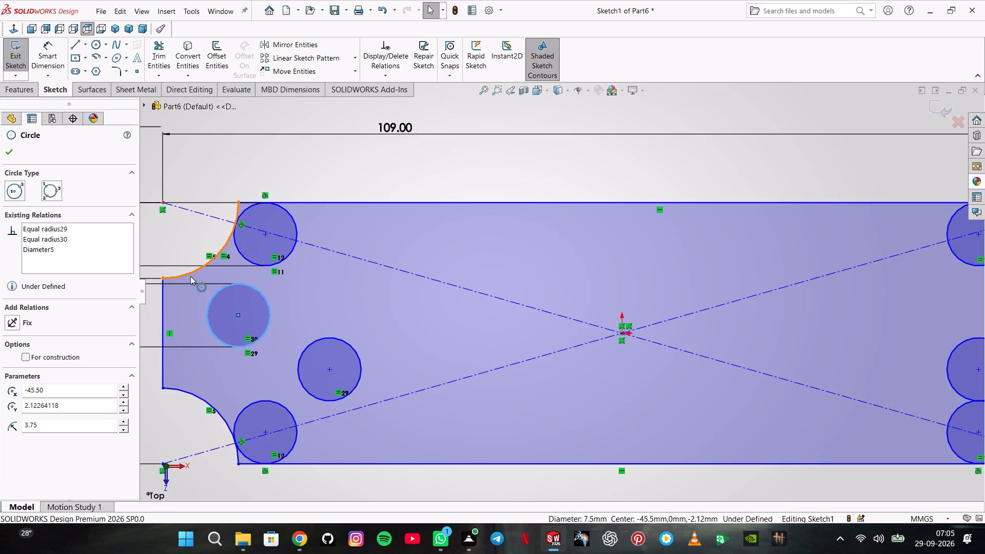
left_click(237, 226)
left_click(255, 186)
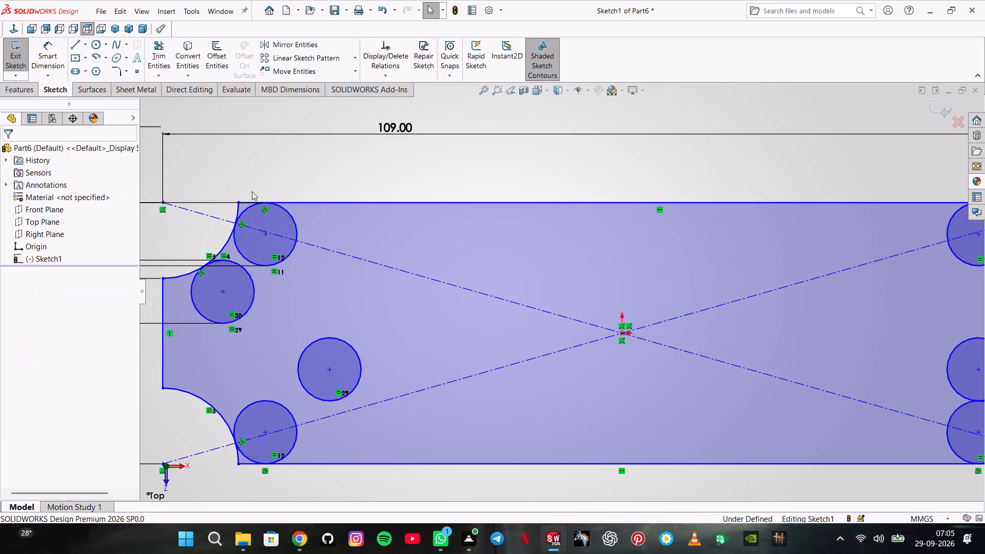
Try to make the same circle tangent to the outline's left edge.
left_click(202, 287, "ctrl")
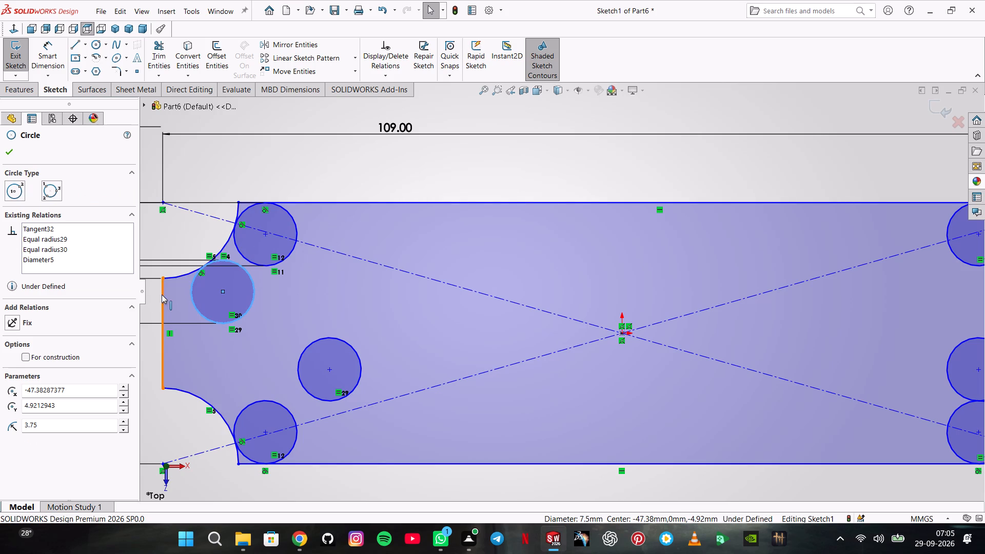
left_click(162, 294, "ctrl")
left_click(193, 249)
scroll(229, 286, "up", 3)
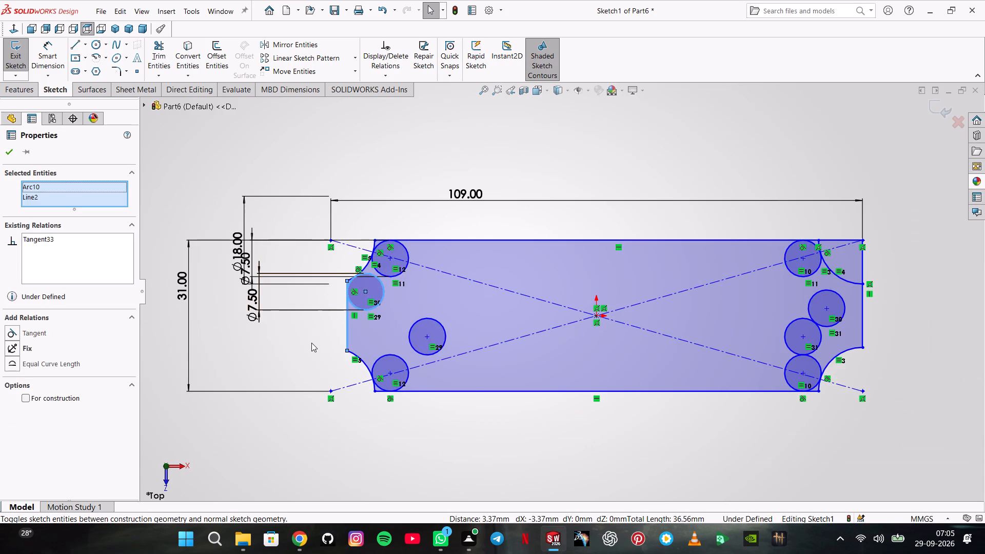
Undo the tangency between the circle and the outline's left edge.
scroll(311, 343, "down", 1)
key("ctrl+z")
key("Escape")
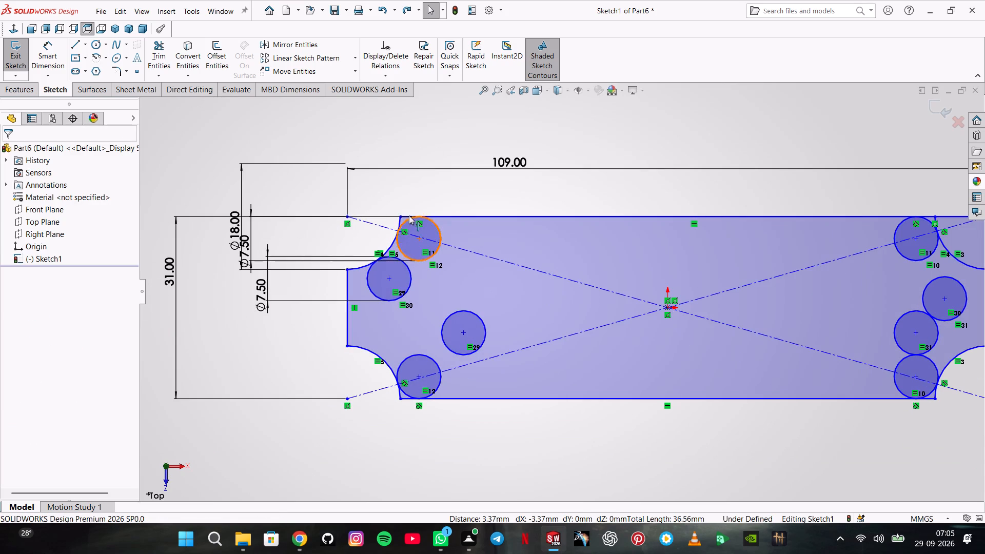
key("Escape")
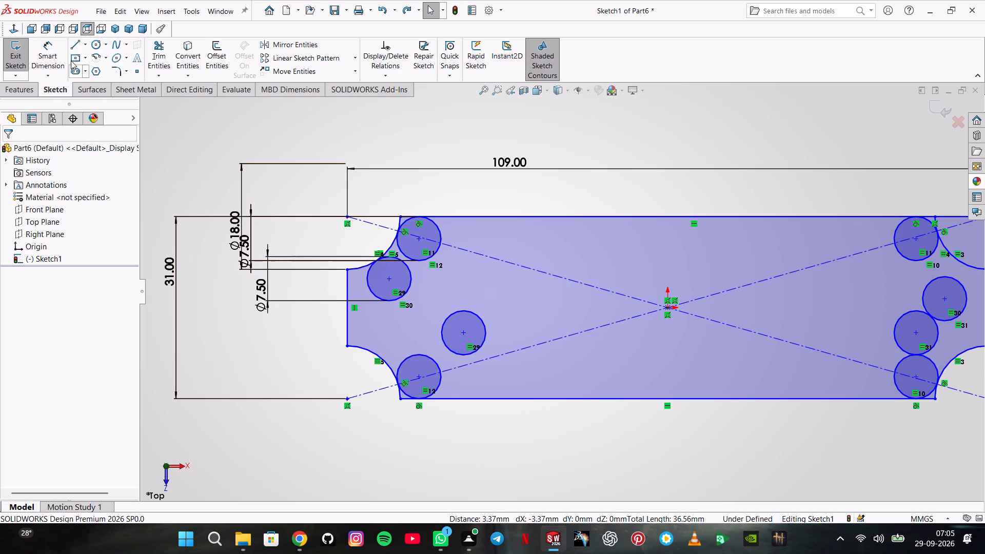
Add a 109 mm dimension between the outline's left and right edges, placed below the sketch.
left_click(57, 57)
left_click(345, 285)
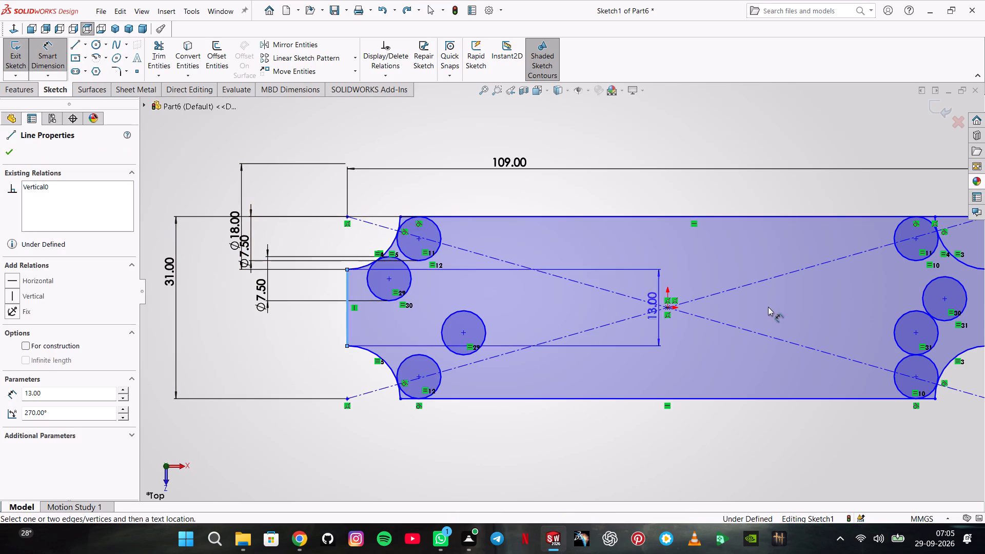
scroll(774, 307, "up", 2)
left_click(856, 285)
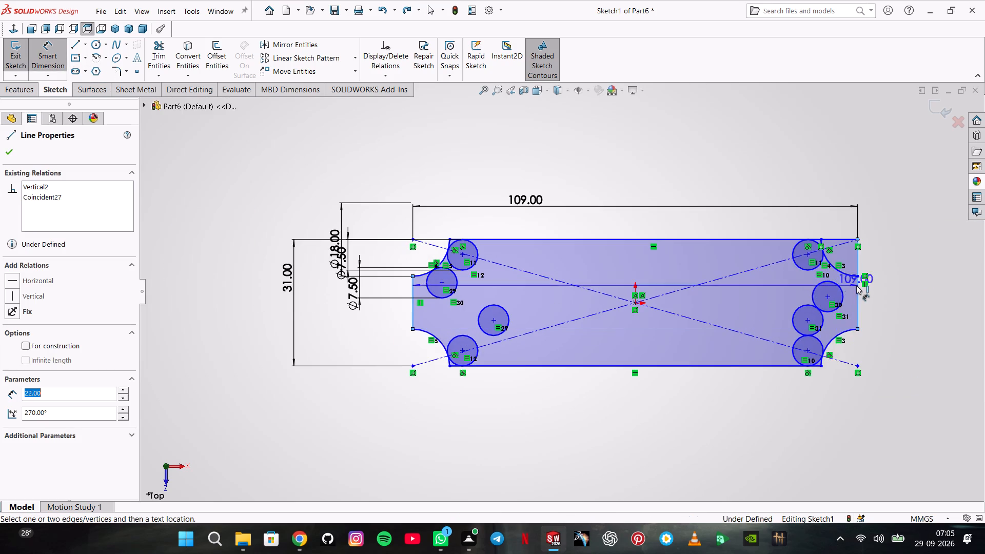
left_click(762, 459)
left_click(793, 390)
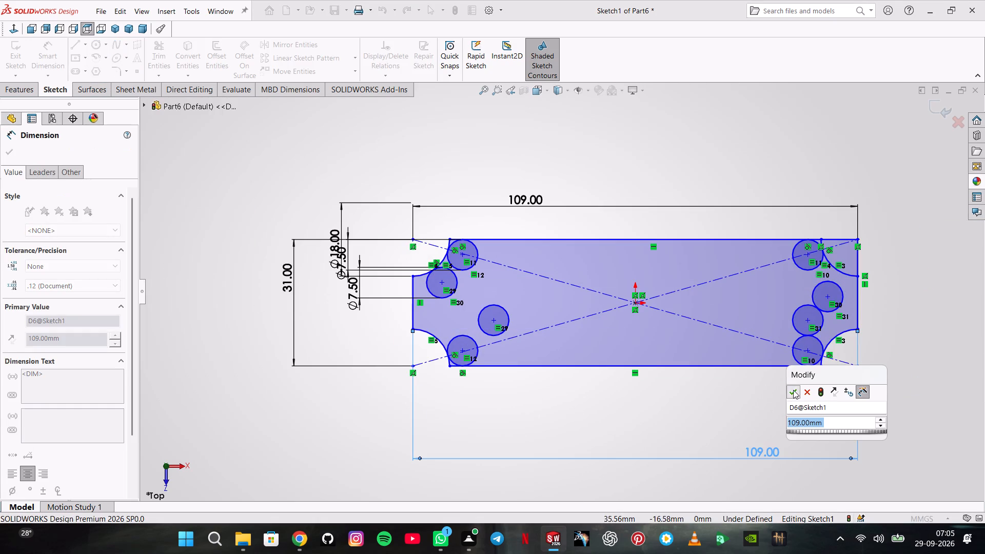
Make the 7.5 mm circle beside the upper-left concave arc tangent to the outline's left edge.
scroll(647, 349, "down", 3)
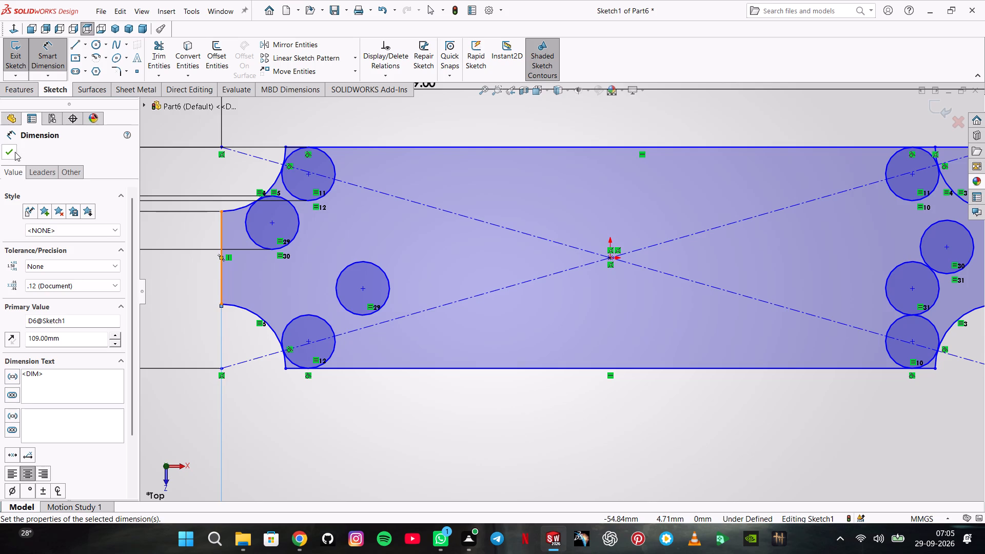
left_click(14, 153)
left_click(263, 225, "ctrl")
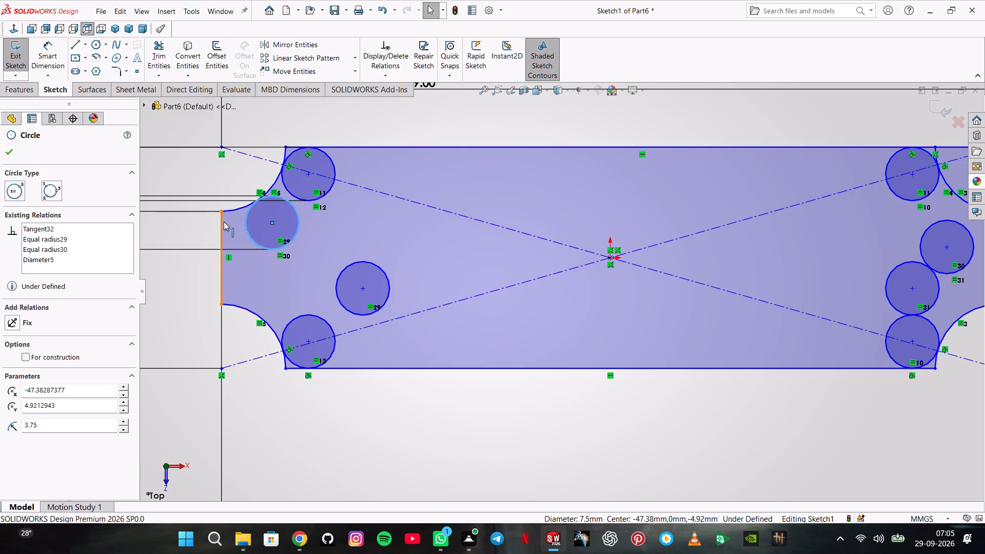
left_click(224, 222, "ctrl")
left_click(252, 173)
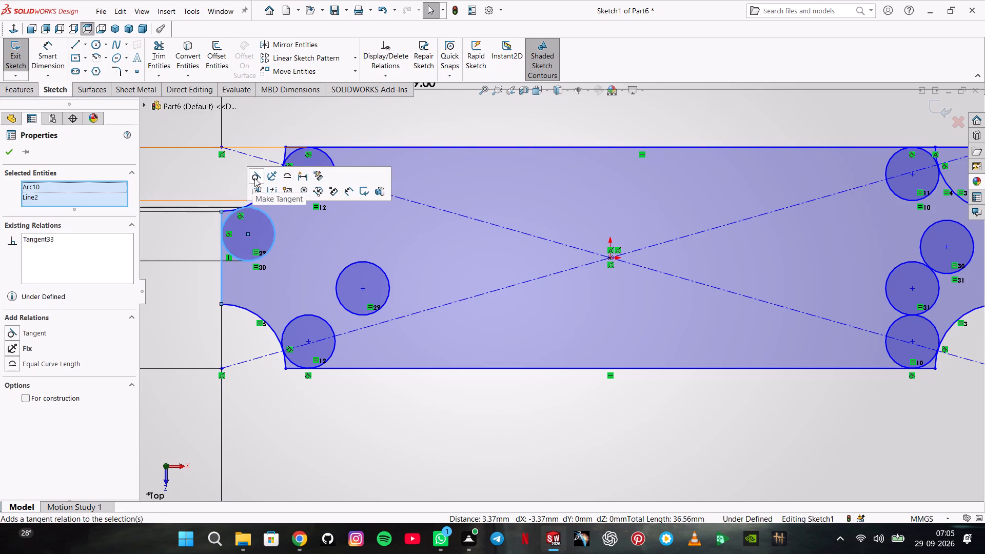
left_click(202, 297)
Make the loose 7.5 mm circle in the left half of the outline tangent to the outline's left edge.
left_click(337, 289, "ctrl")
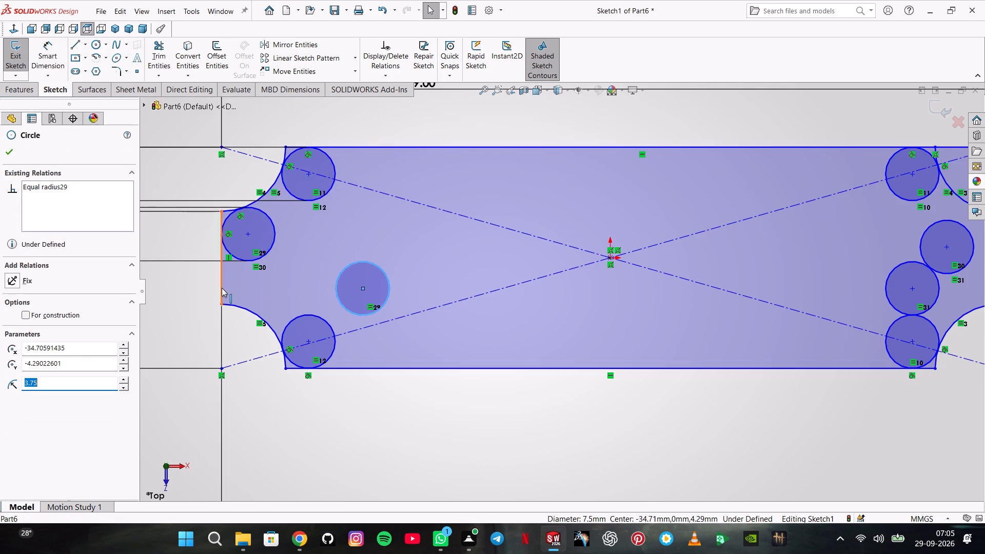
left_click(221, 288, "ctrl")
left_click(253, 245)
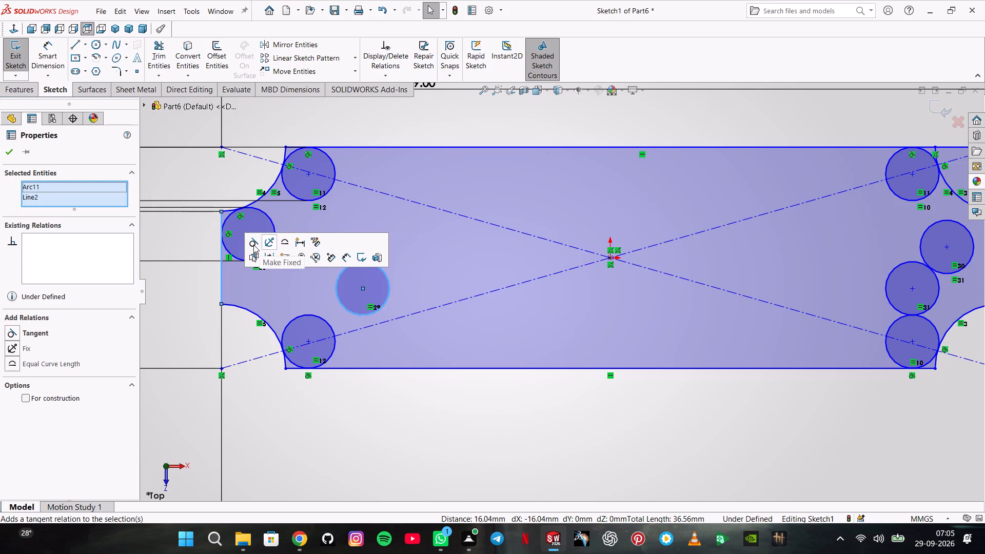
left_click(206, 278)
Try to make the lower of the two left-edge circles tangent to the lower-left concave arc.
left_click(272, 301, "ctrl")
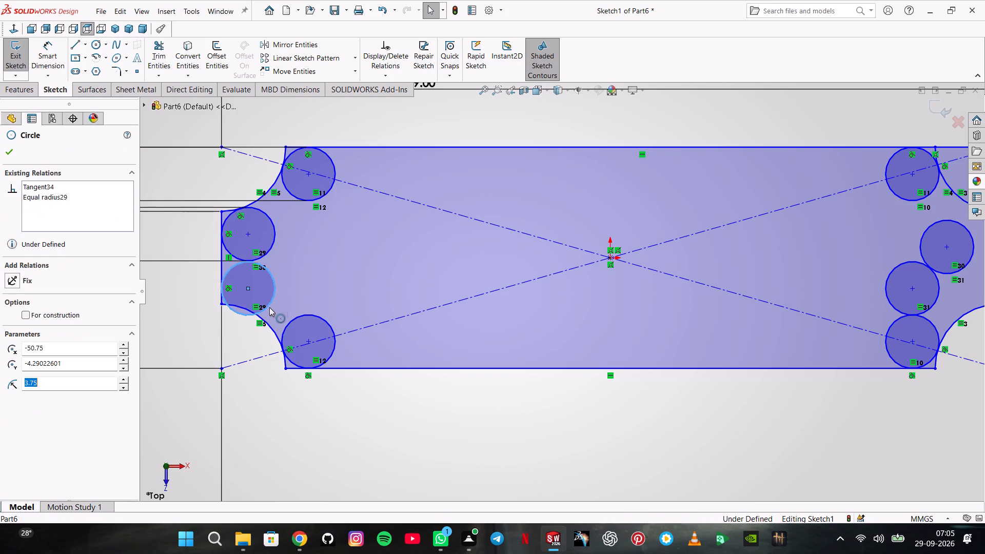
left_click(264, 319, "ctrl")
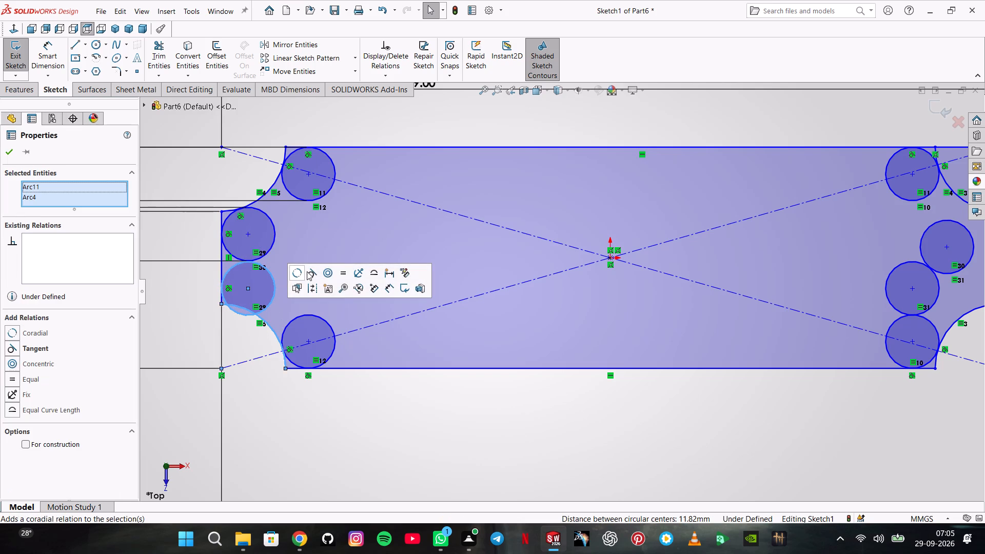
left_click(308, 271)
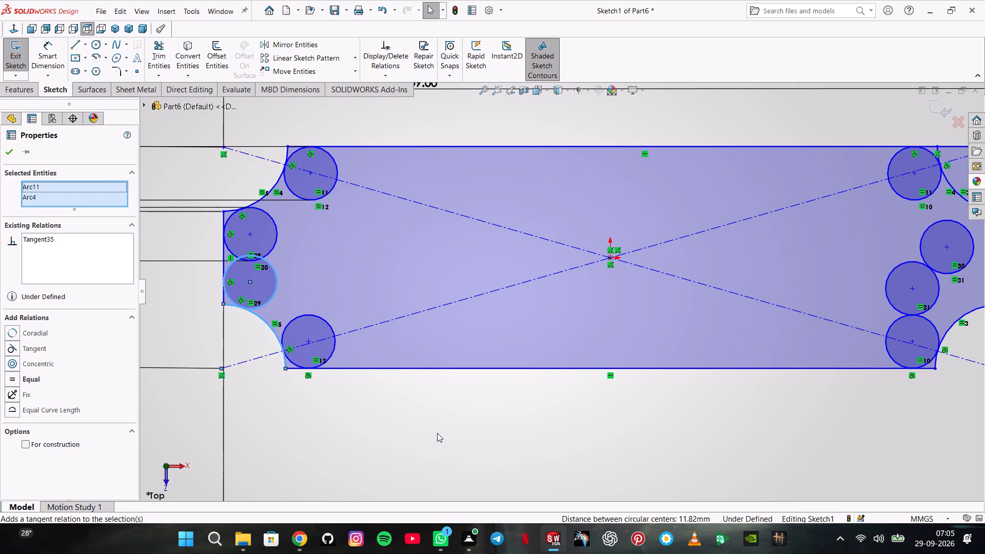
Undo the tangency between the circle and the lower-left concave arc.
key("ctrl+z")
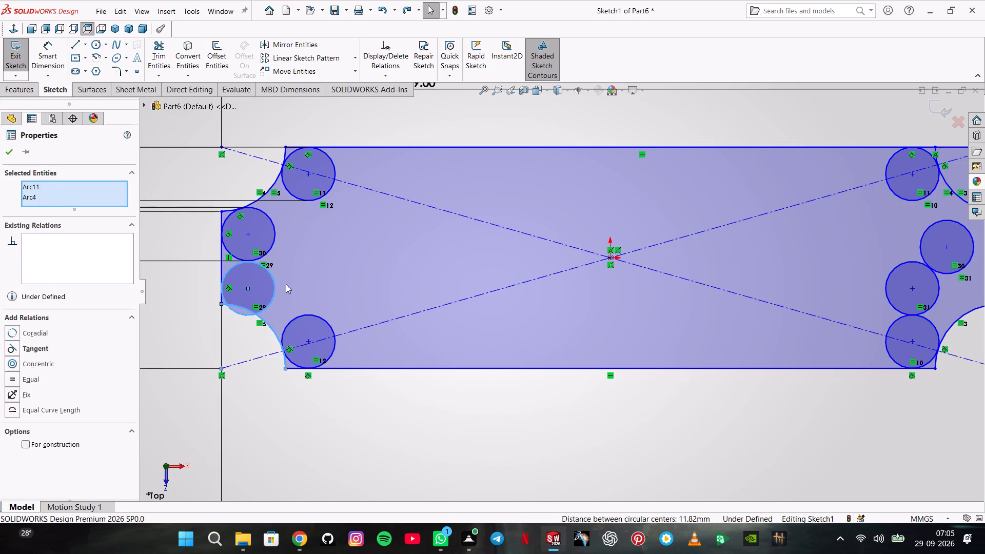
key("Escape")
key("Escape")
Delete the four extra 7.5 mm circles, two at the outline's left edge and two near its right edge.
left_click(266, 231)
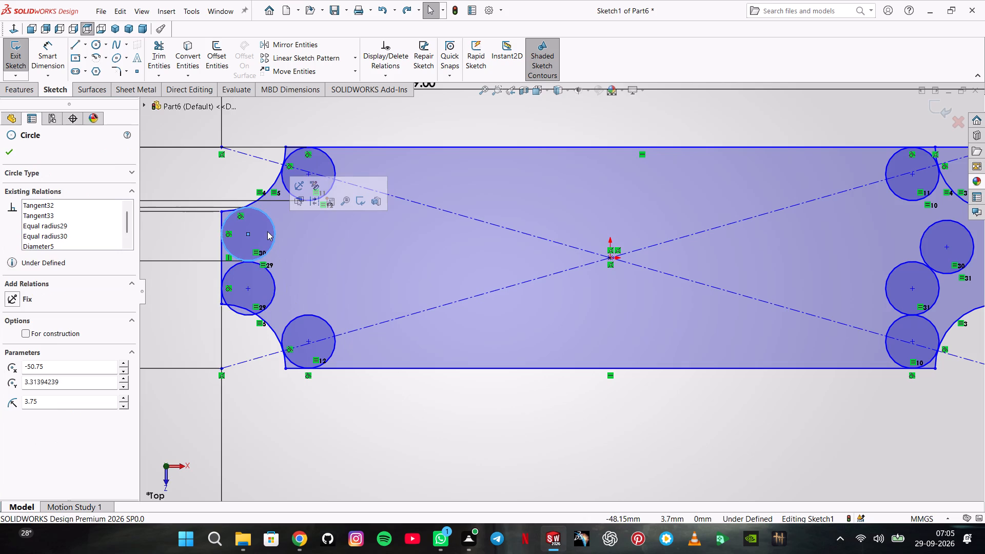
key("Delete")
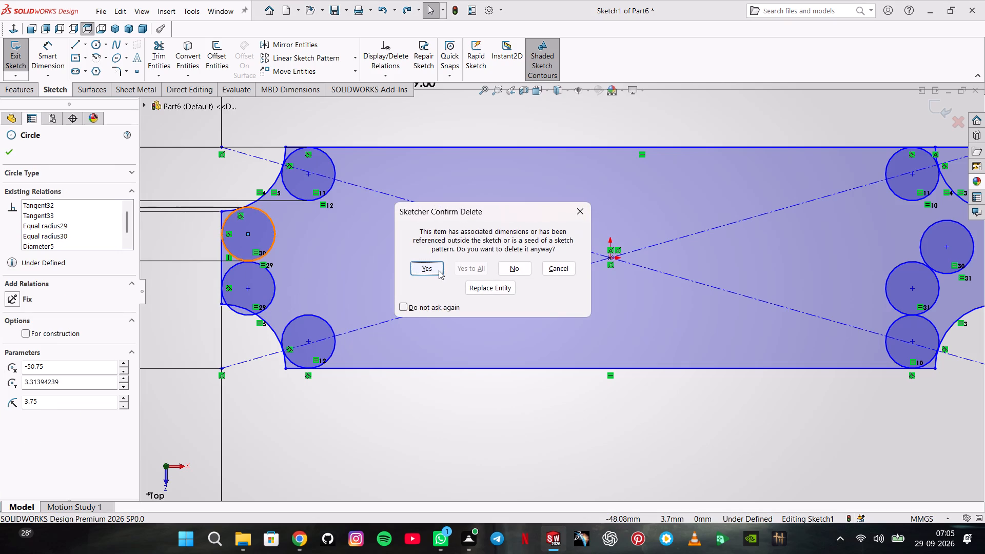
left_click(439, 270)
left_click(257, 276)
key("Delete")
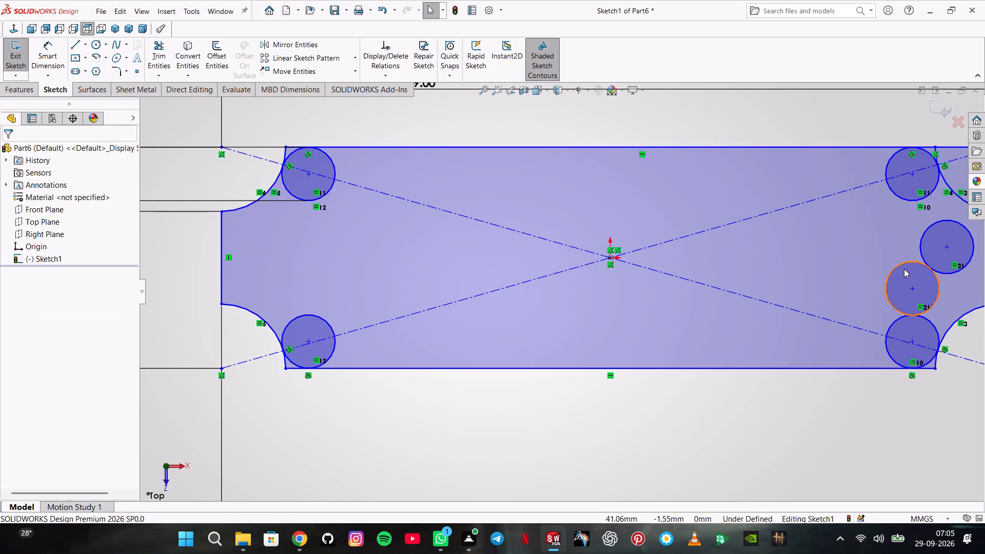
left_click(905, 269)
key("Delete")
left_click(930, 246)
key("Delete")
Trim the upper-right corner's line, concave arc and 7.5 mm circle to leave only the smooth blend between edge and arc.
scroll(854, 230, "up", 2)
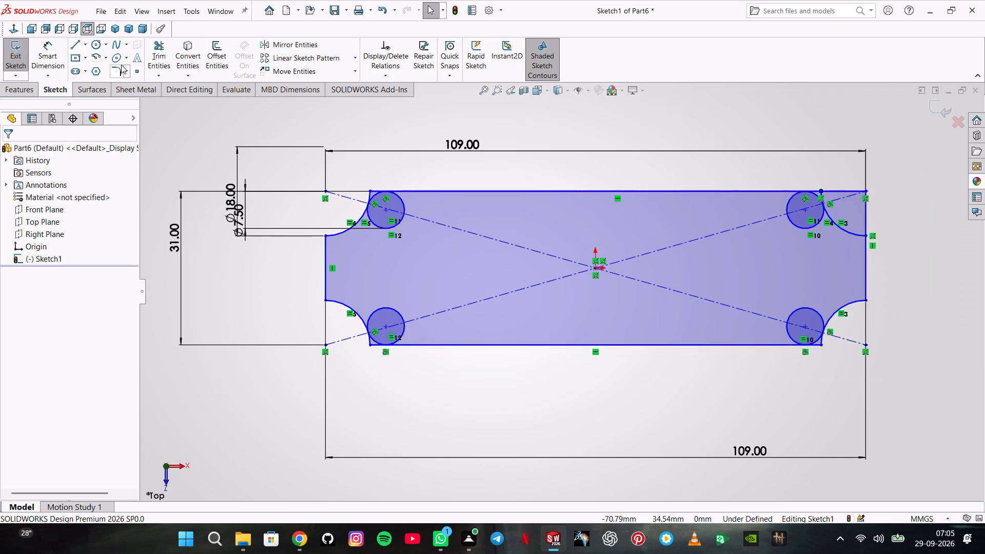
left_click(166, 47)
scroll(761, 203, "down", 5)
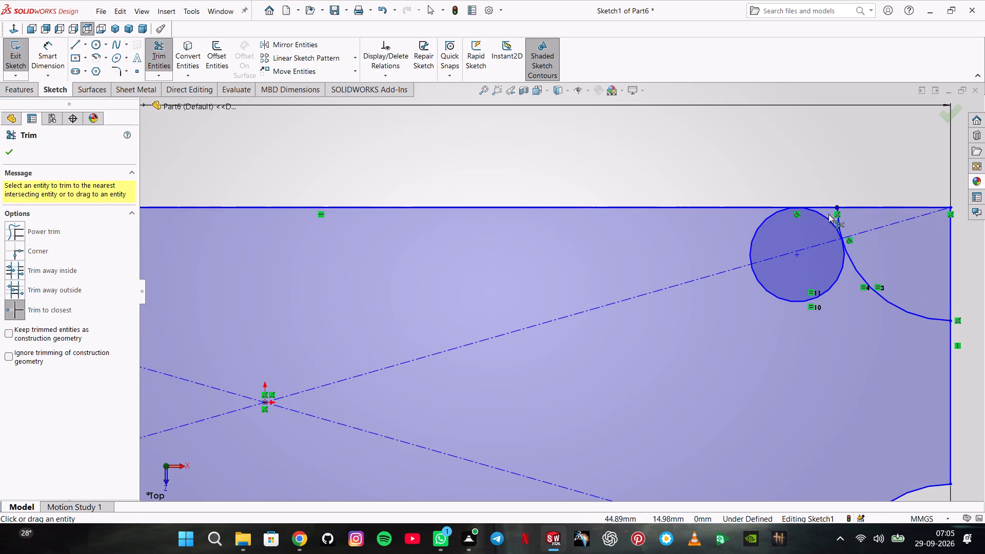
left_click(825, 206)
left_click(865, 206)
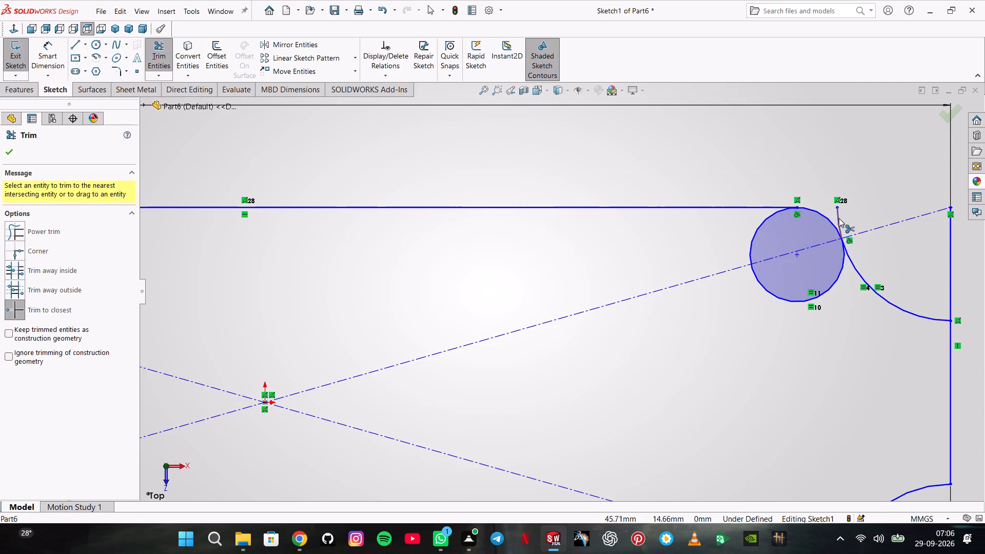
left_click(836, 219)
left_click(840, 273)
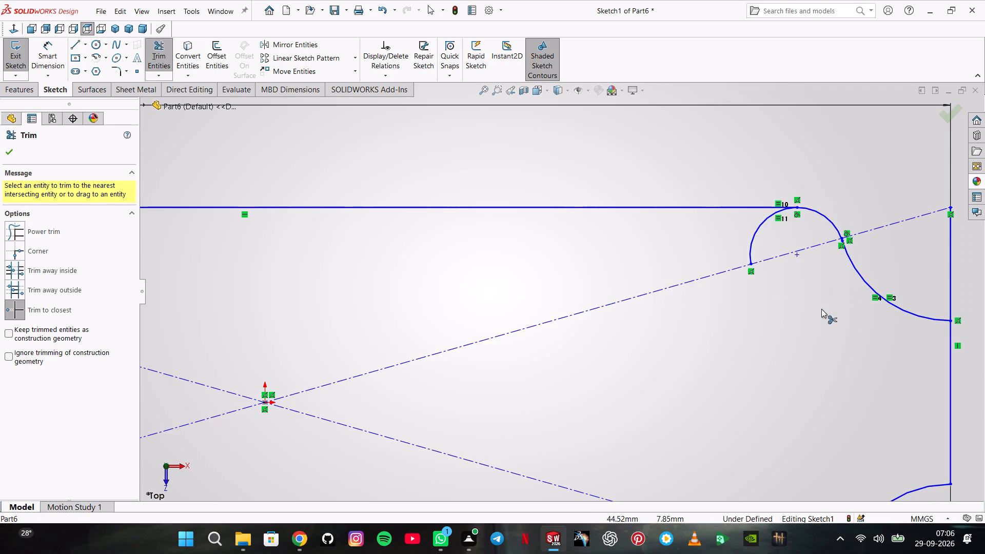
left_click(756, 238)
scroll(869, 304, "up", 2)
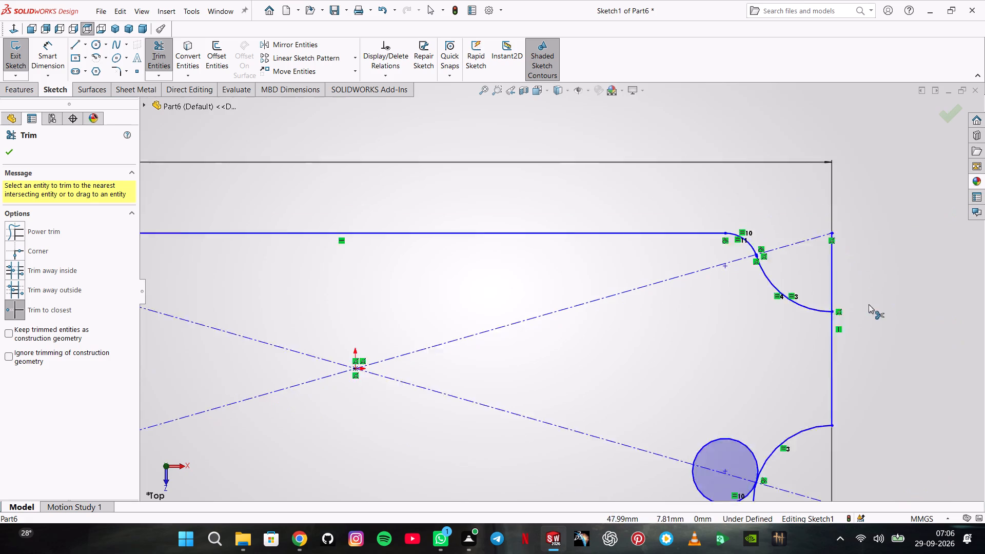
Trim the lower-right corner's circle, concave arc and bottom line to leave only the smooth blend.
scroll(869, 304, "up", 3)
left_click(649, 379)
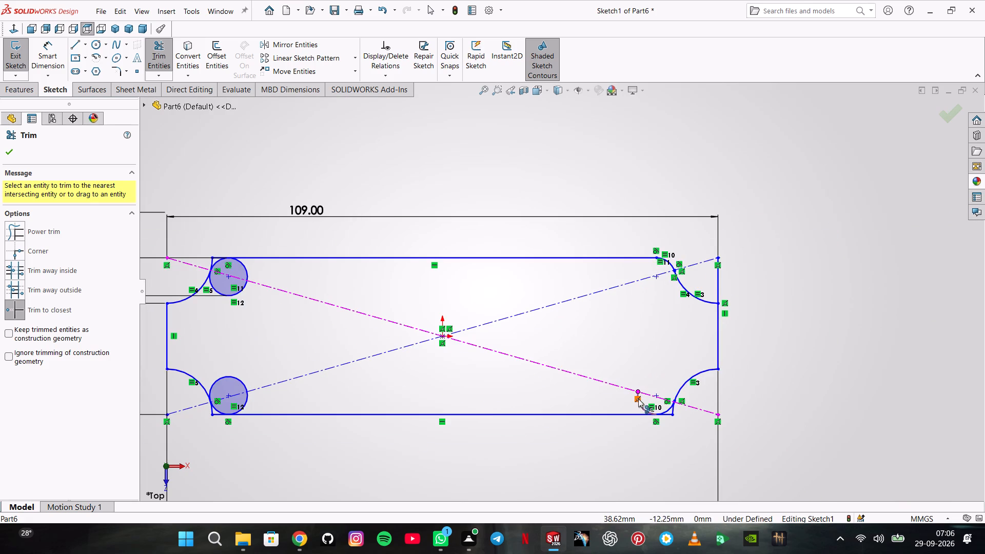
left_click(639, 403)
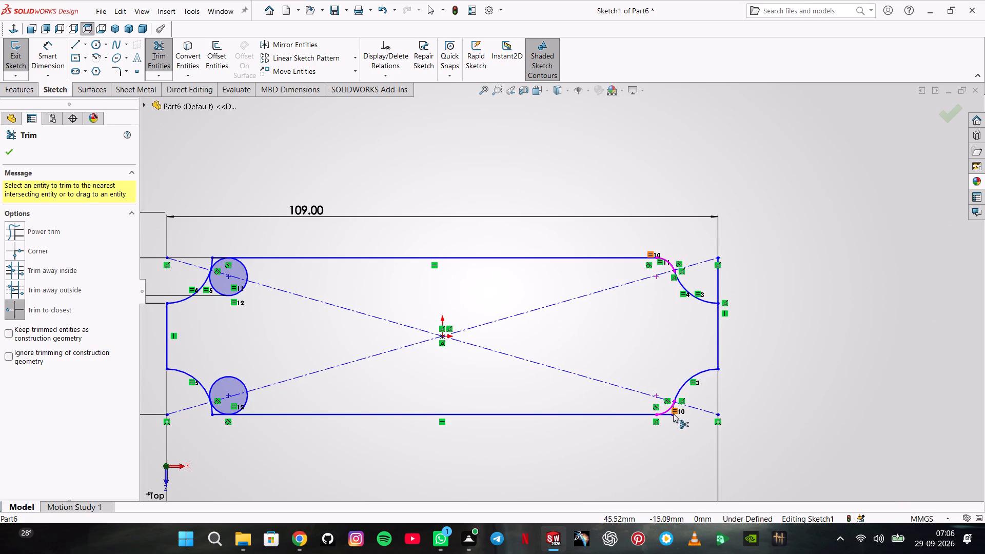
scroll(666, 410, "down", 6)
left_click(637, 352)
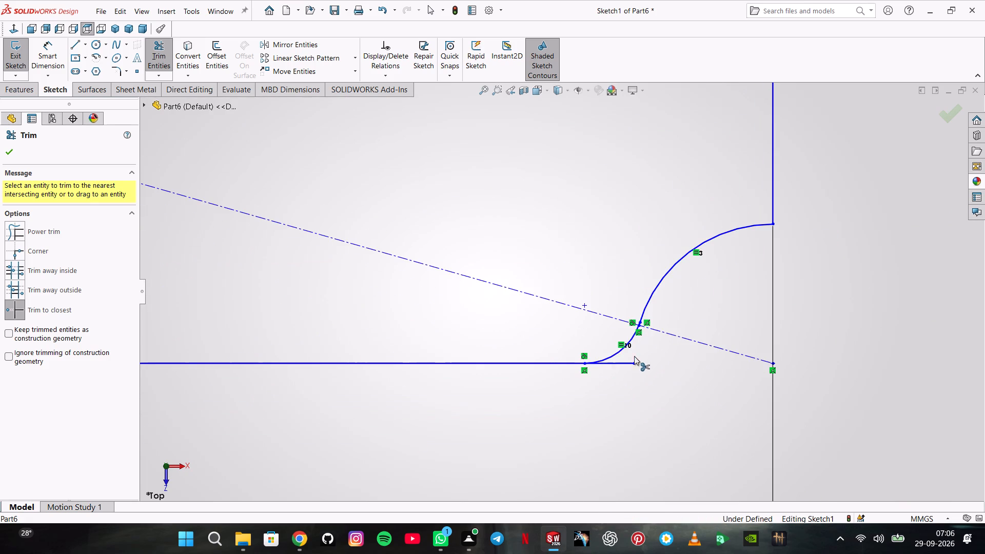
left_click(624, 365)
Trim the lower-left corner's circle, bottom line and concave arc to leave only the smooth blend.
scroll(502, 319, "up", 10)
scroll(318, 304, "down", 5)
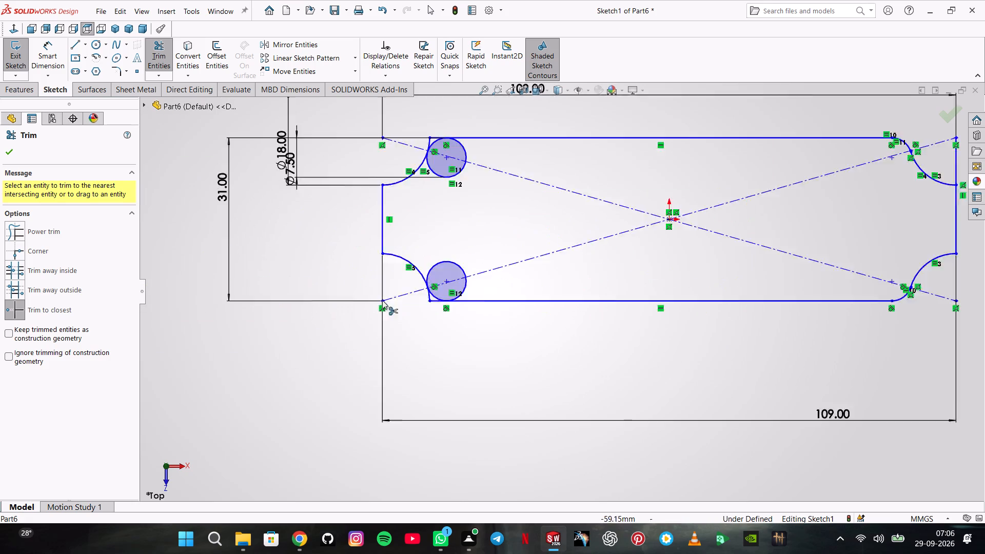
scroll(382, 300, "down", 1)
left_click(489, 249)
left_click(529, 284)
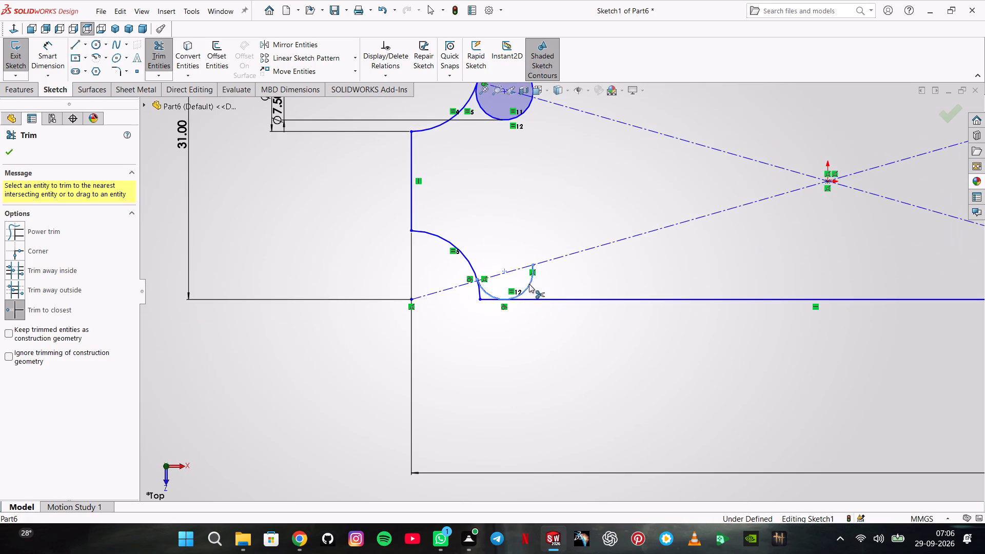
left_click(487, 298)
scroll(476, 289, "down", 4)
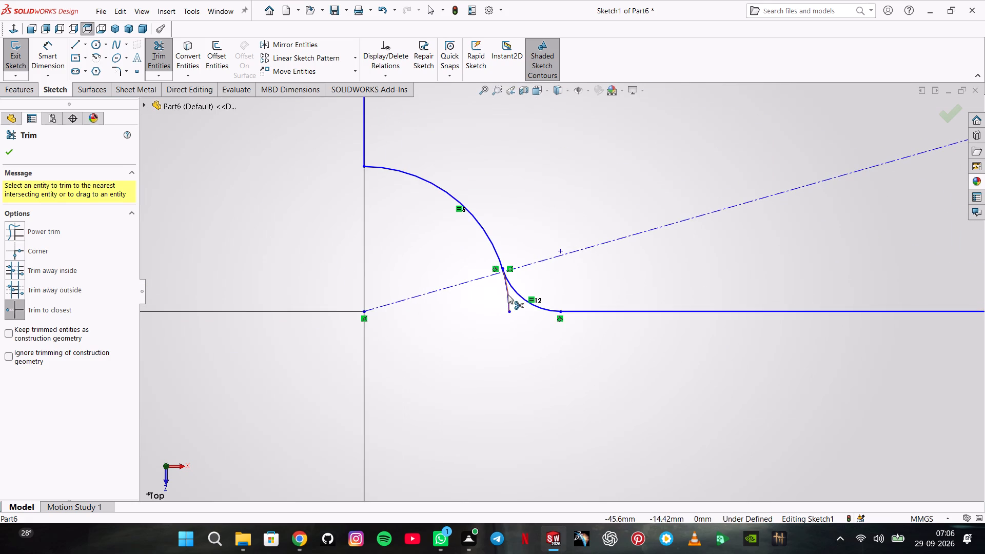
left_click(508, 295)
Trim the upper-left corner's circle, top line and concave arc to leave only the smooth blend, and finish trimming.
scroll(500, 256, "up", 6)
scroll(503, 208, "up", 2)
scroll(542, 174, "down", 6)
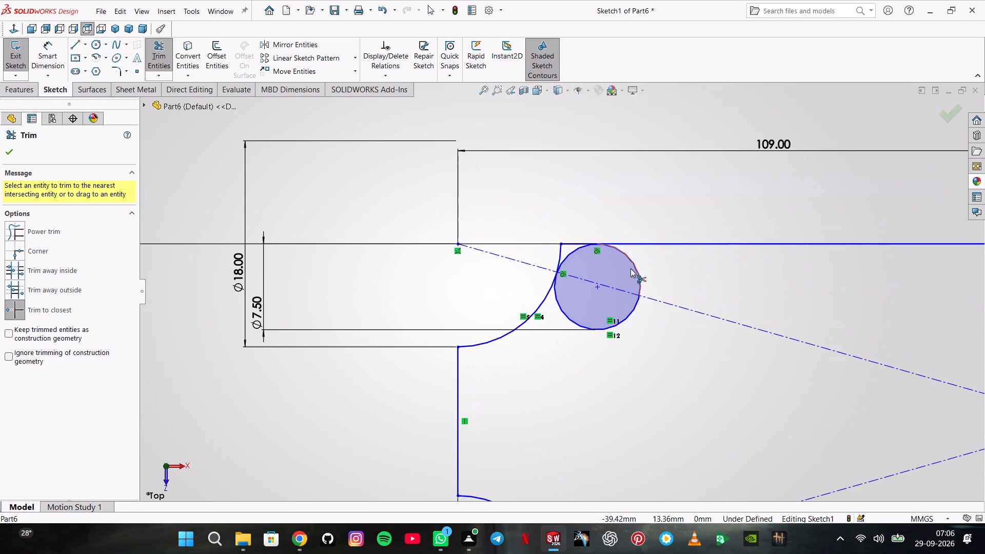
left_click(642, 281)
left_click(629, 316)
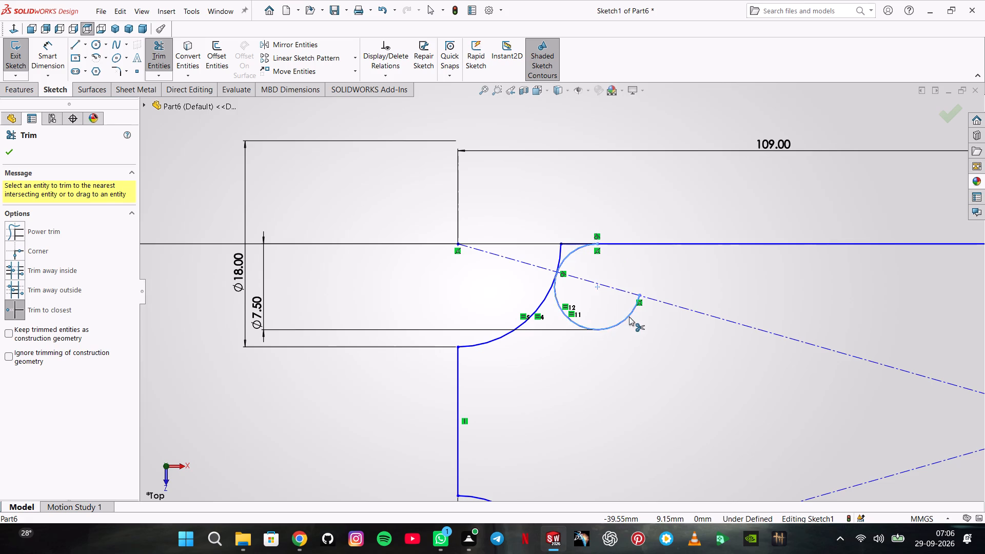
left_click(573, 243)
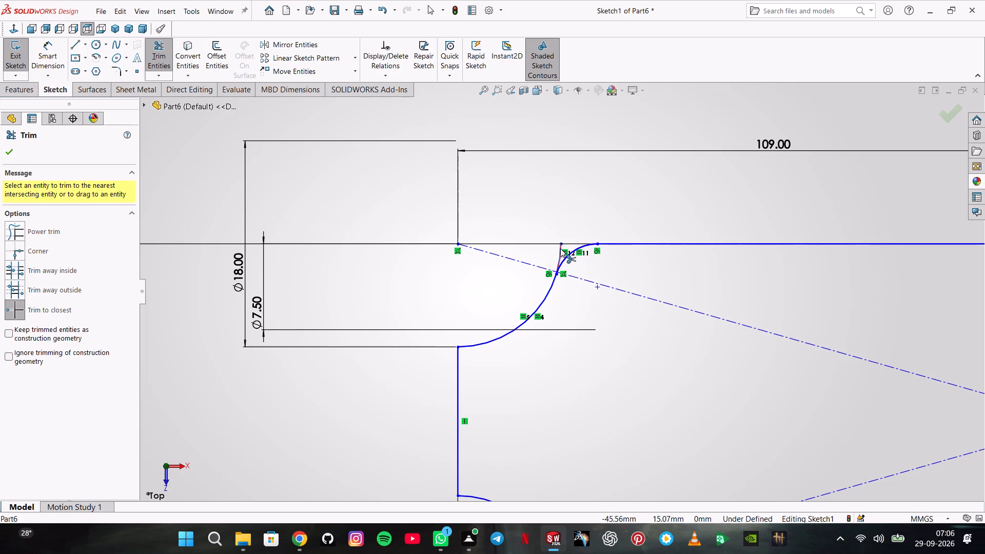
scroll(560, 247, "down", 4)
left_click(563, 268)
scroll(620, 270, "up", 5)
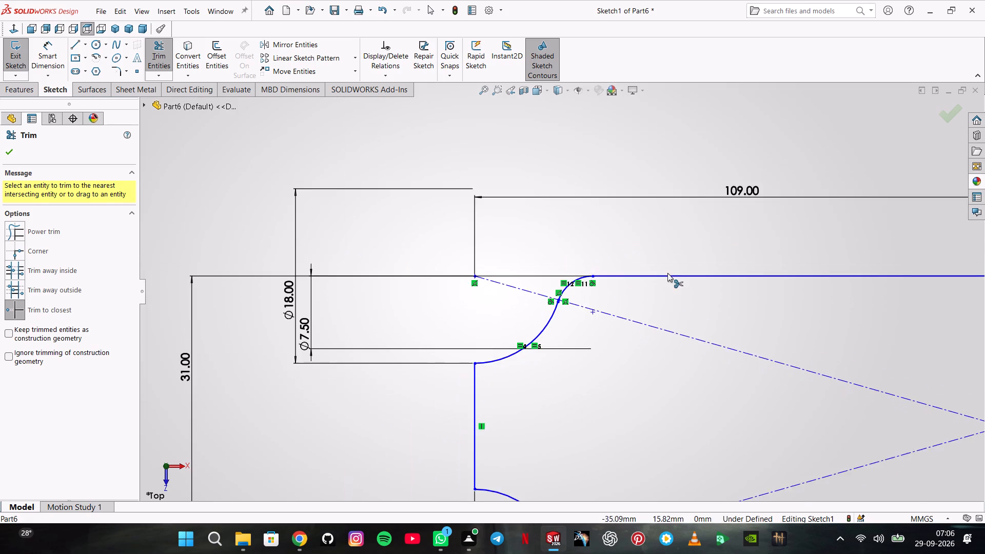
scroll(670, 273, "up", 4)
left_click(15, 149)
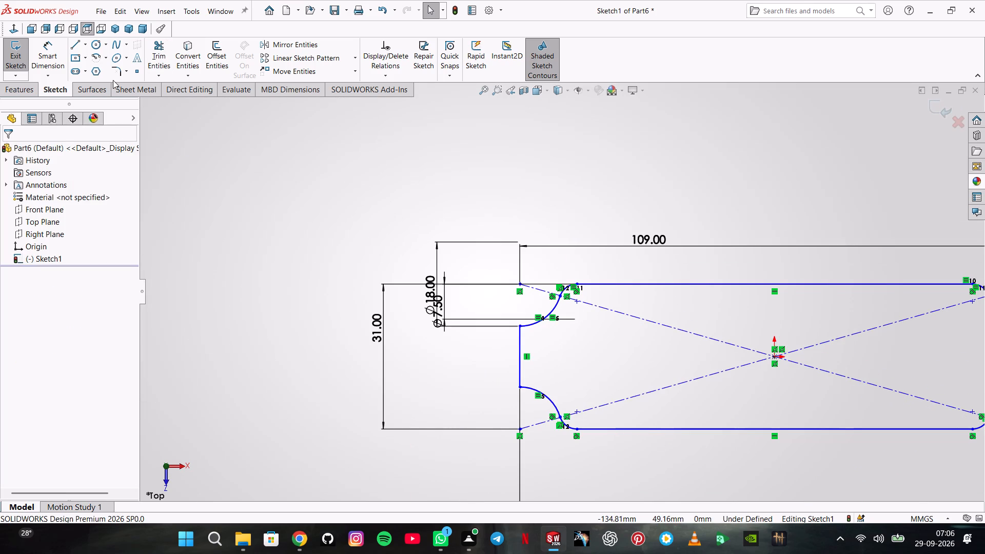
Add 3.75 mm sketch fillets at both corners where the outline's left edge meets the concave arcs.
left_click(120, 72)
type("3.75")
key("Return")
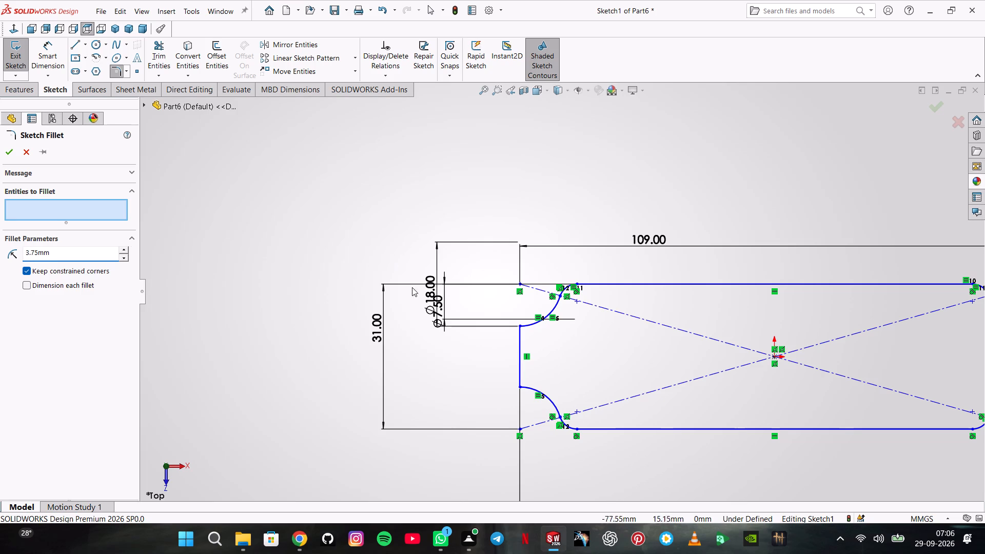
left_click(520, 327)
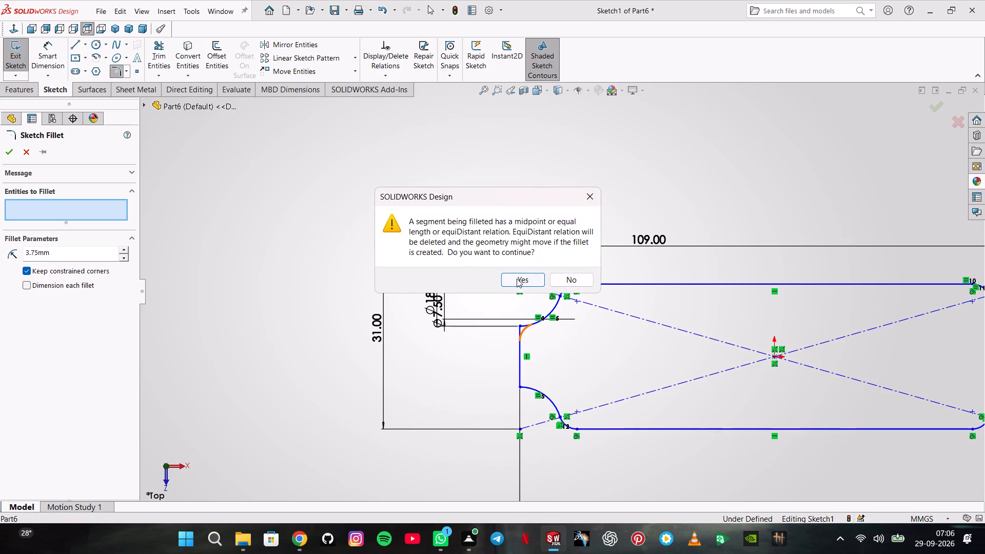
left_click(517, 279)
left_click(522, 386)
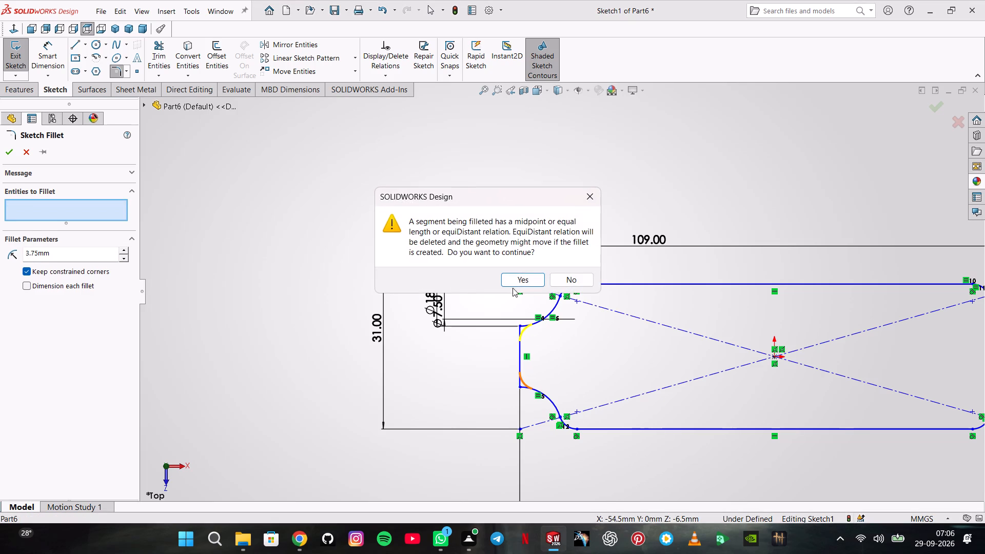
left_click(518, 280)
Add a 3.75 mm sketch fillet where the outline's right edge meets the lower concave arc, and apply the fillets.
scroll(771, 331, "up", 3)
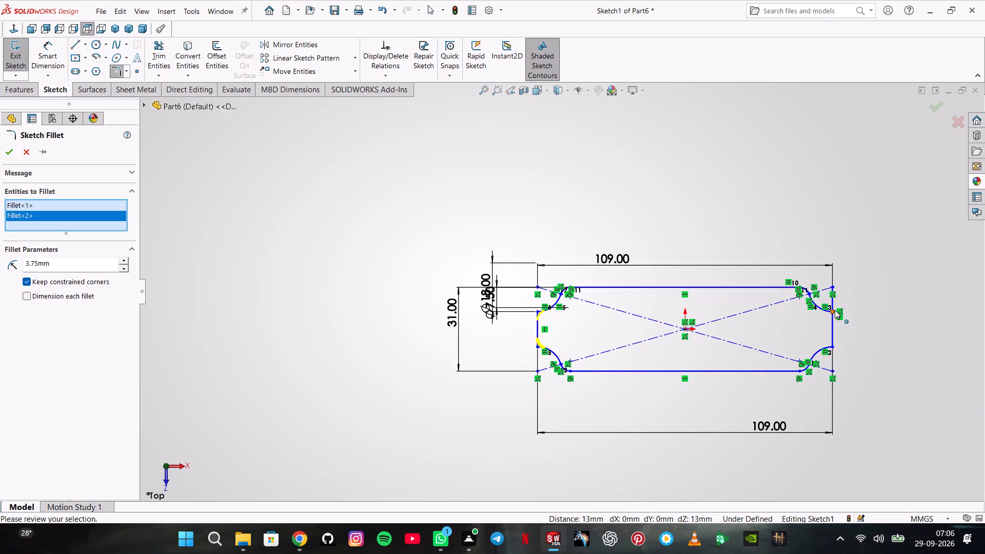
left_click(835, 310)
left_click(831, 311)
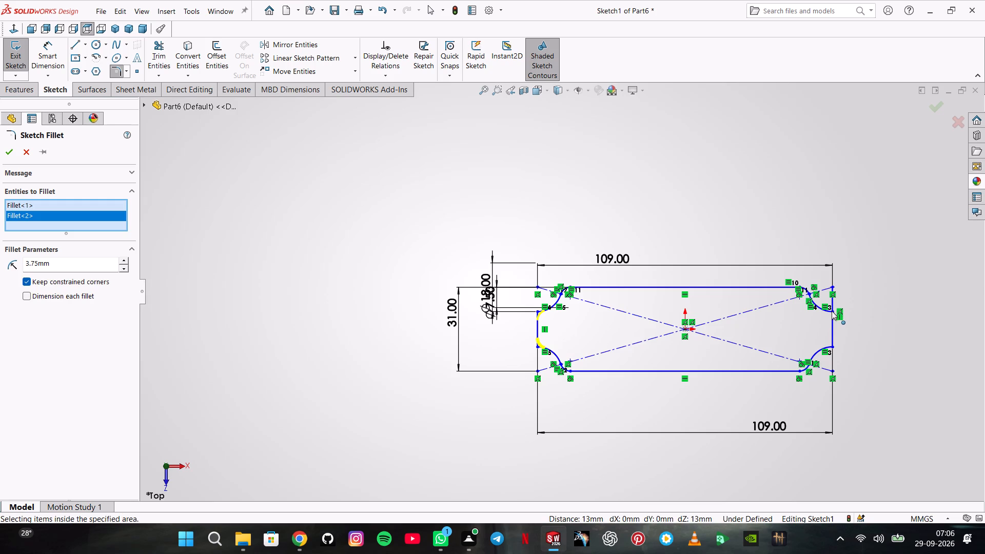
left_click(832, 311)
left_click(832, 345)
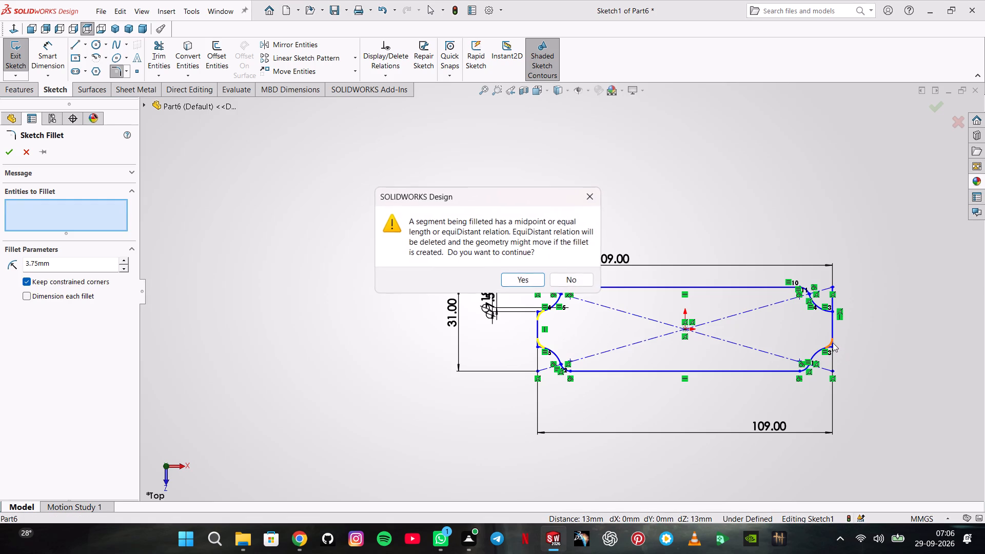
left_click(520, 282)
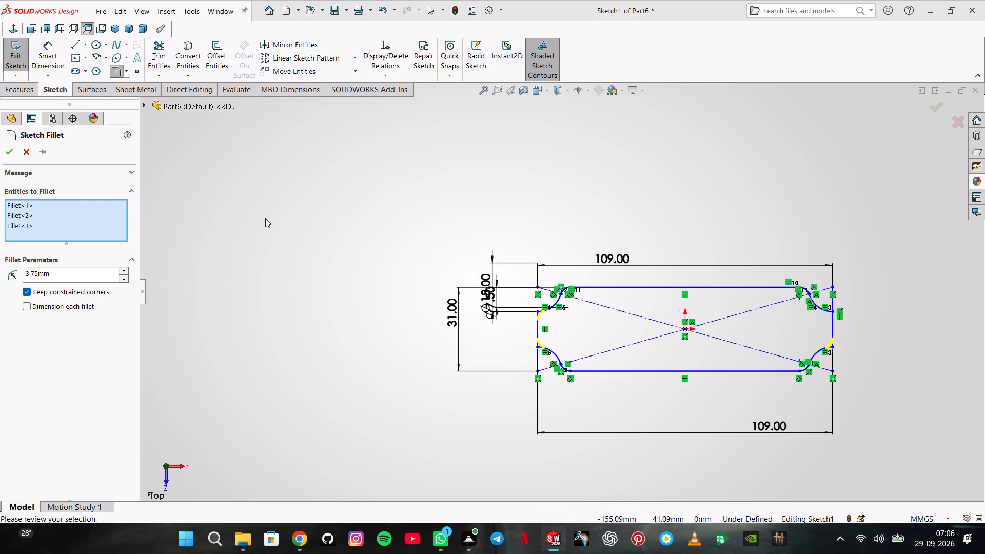
key("Return")
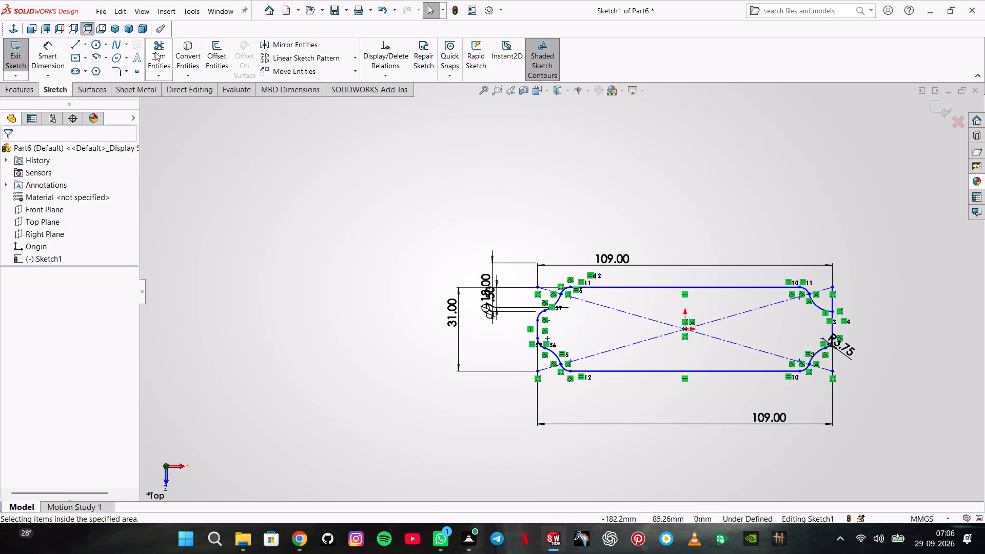
Trim the leftover stub of the right edge above the upper-right concave arc.
left_click(155, 52)
scroll(812, 260, "down", 5)
left_click(792, 395)
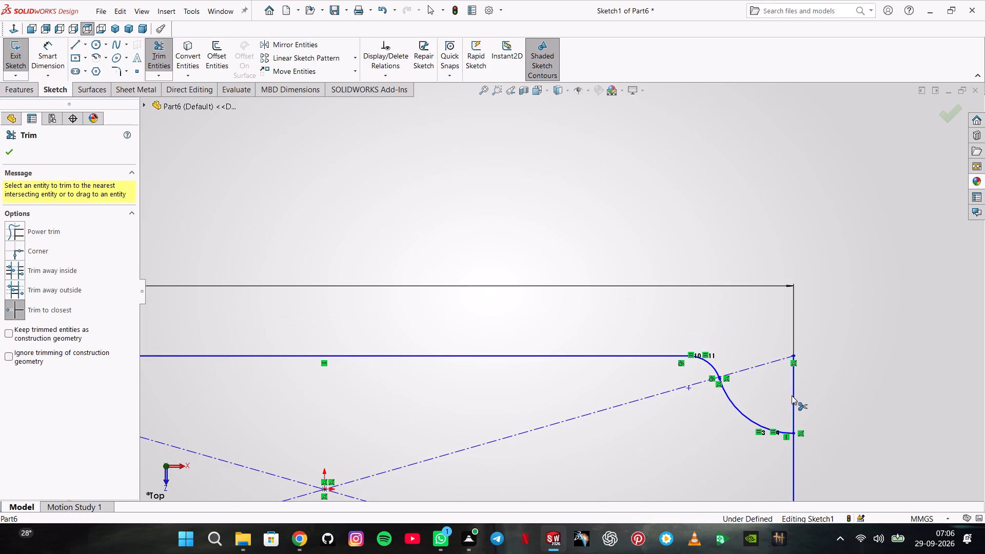
Add a 3.75 mm sketch fillet where the outline's right edge meets the upper concave arc.
left_click(117, 66)
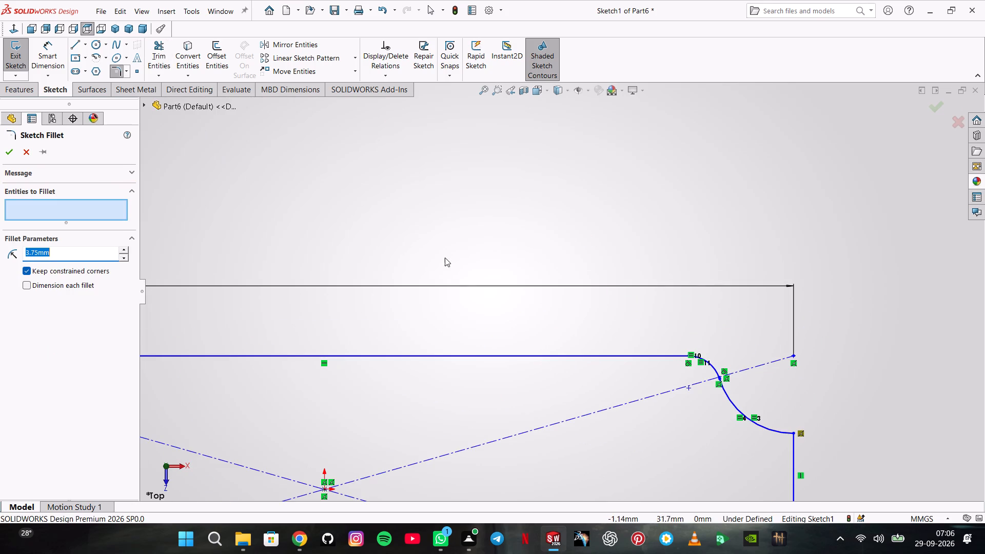
left_click(794, 434)
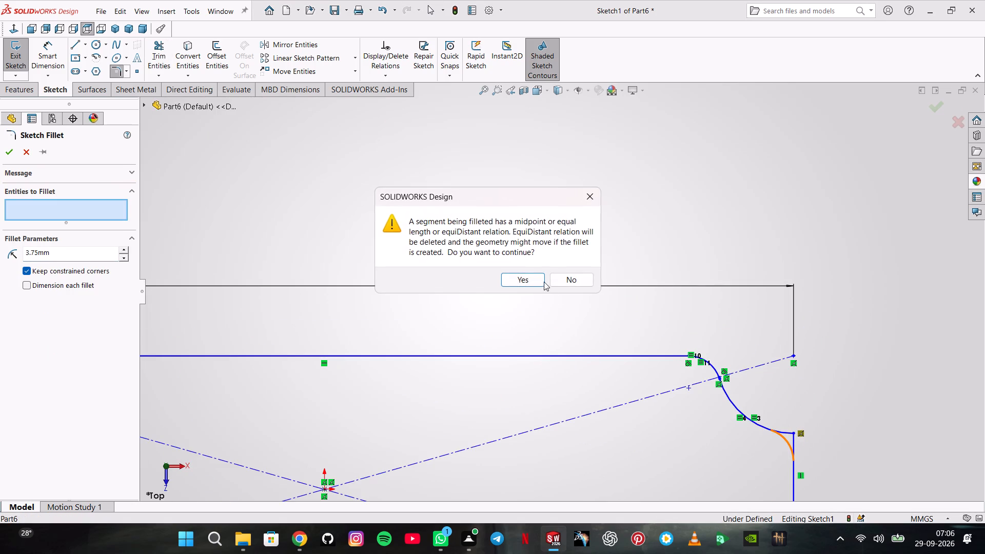
left_click(528, 274)
scroll(627, 299, "up", 4)
key("Return")
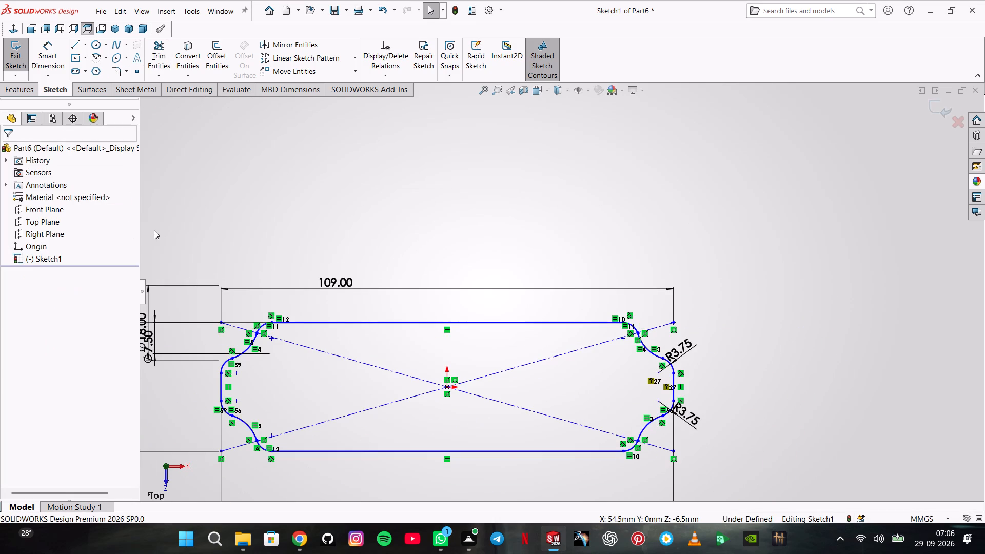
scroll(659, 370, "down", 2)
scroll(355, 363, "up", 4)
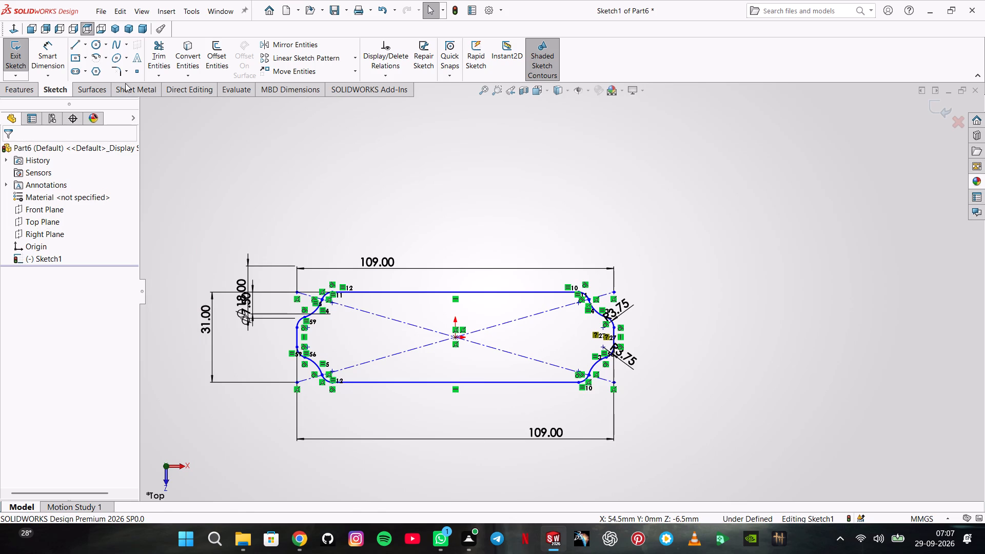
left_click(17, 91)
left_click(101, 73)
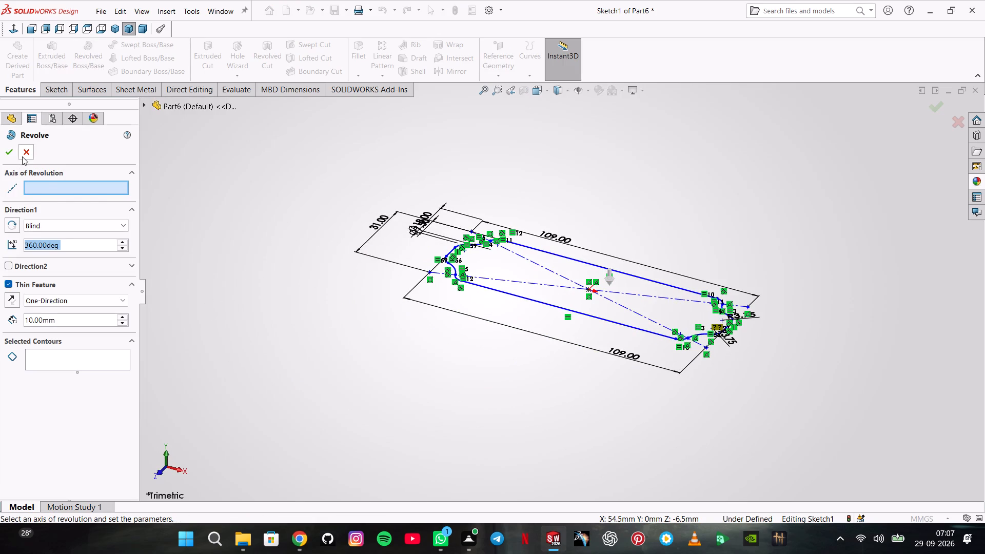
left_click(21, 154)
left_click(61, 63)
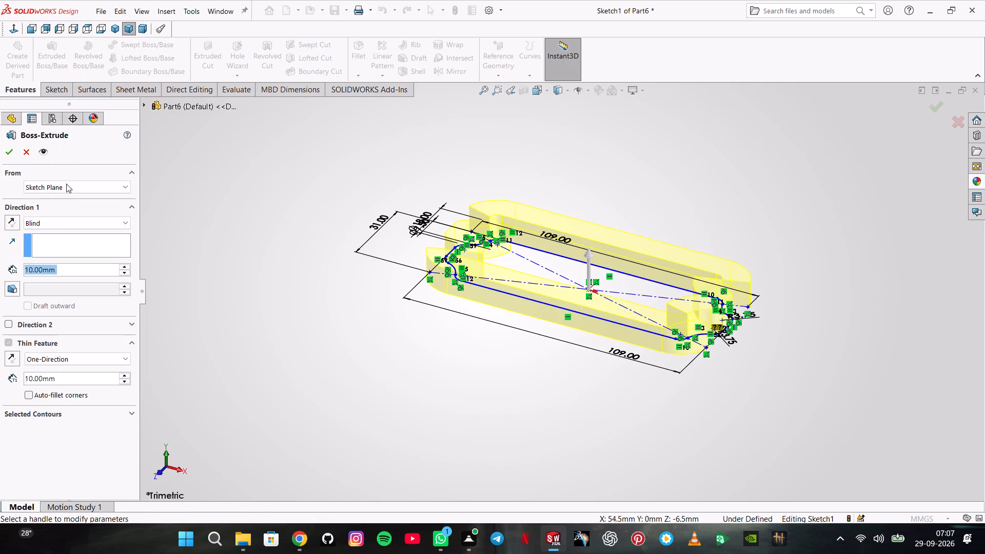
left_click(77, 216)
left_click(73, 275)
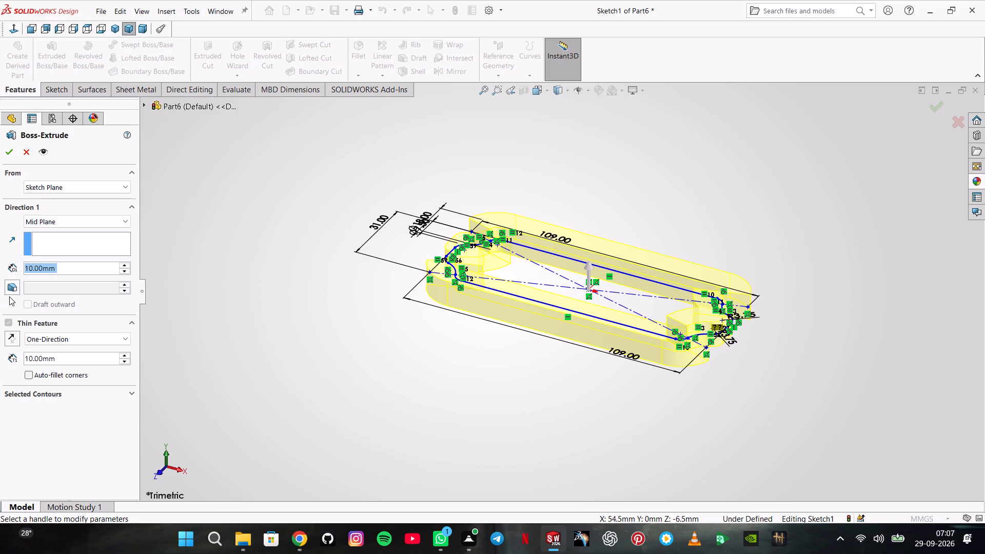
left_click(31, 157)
Examine the outline's left and right ends closely in the Top view for gaps or leftover geometry.
middle_click_drag(540, 233, 470, 310)
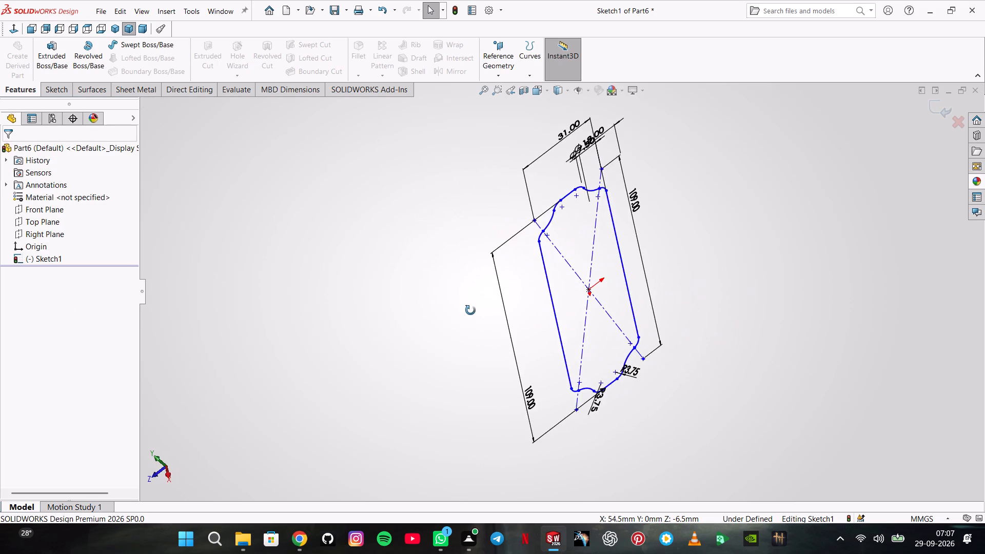
middle_click_drag(470, 310, 508, 338)
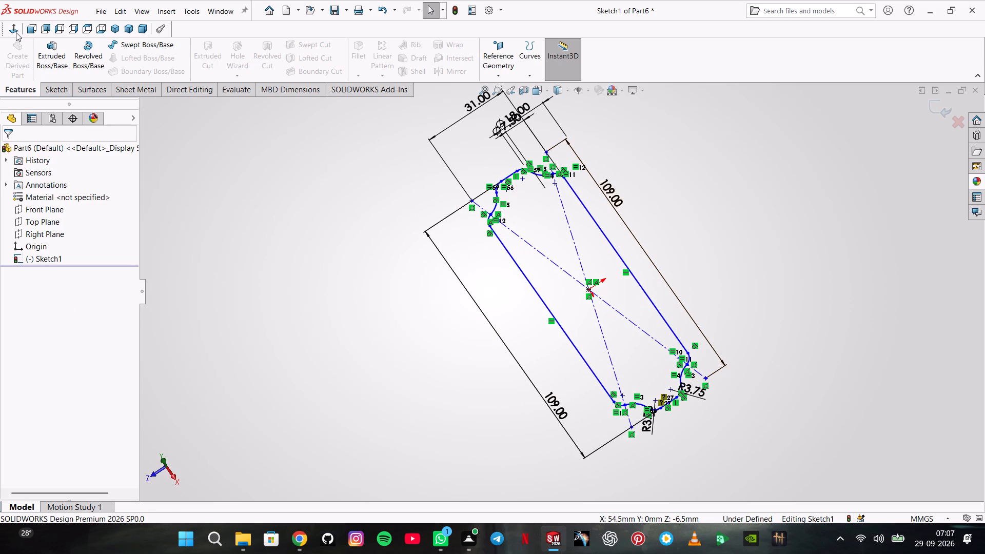
left_click(16, 32)
scroll(484, 296, "down", 6)
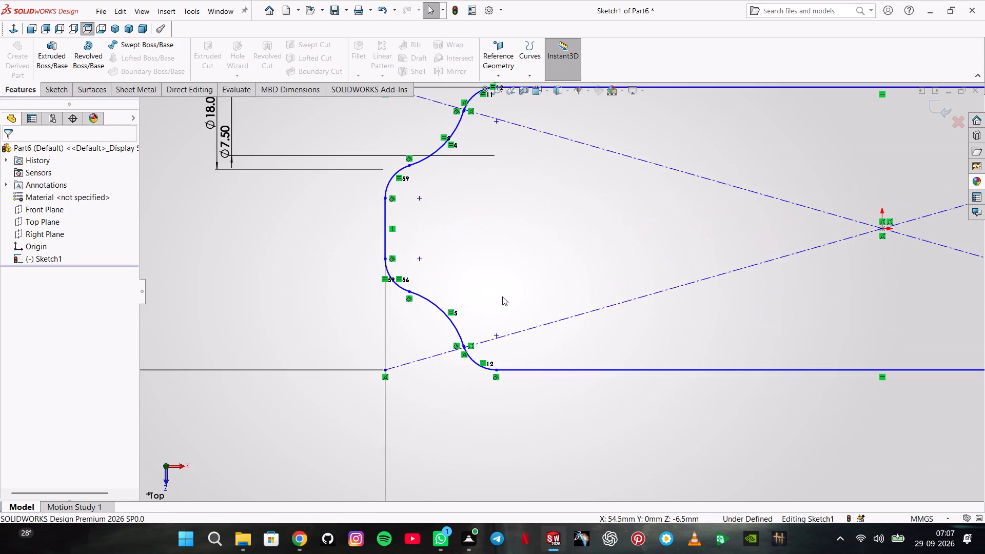
scroll(478, 194, "down", 6)
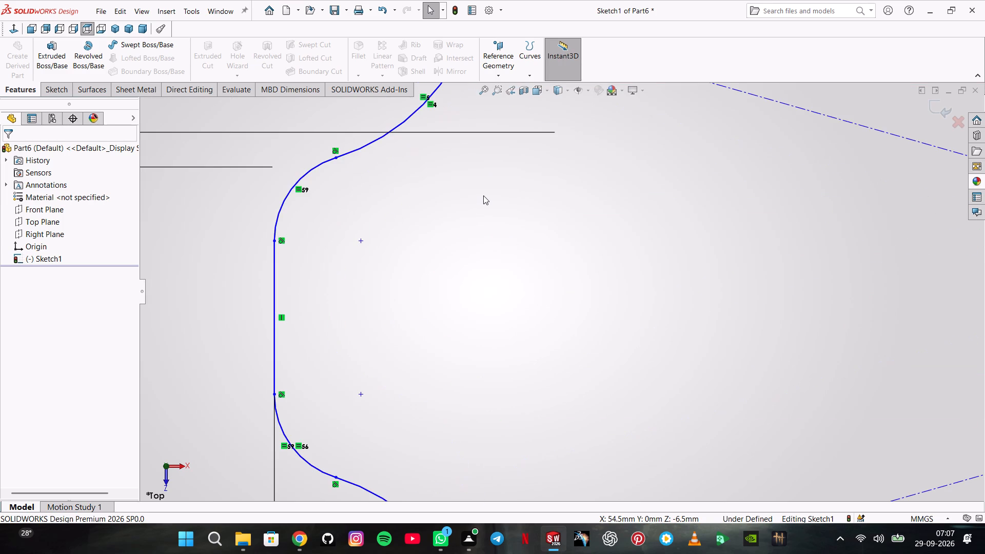
scroll(483, 195, "up", 6)
scroll(805, 200, "down", 6)
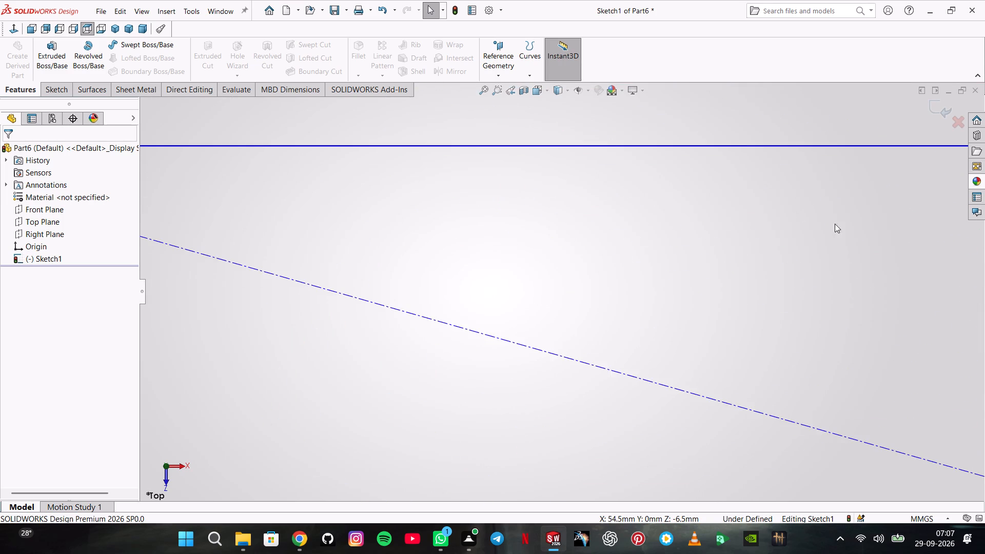
scroll(850, 228, "up", 6)
scroll(931, 251, "up", 4)
scroll(937, 265, "down", 5)
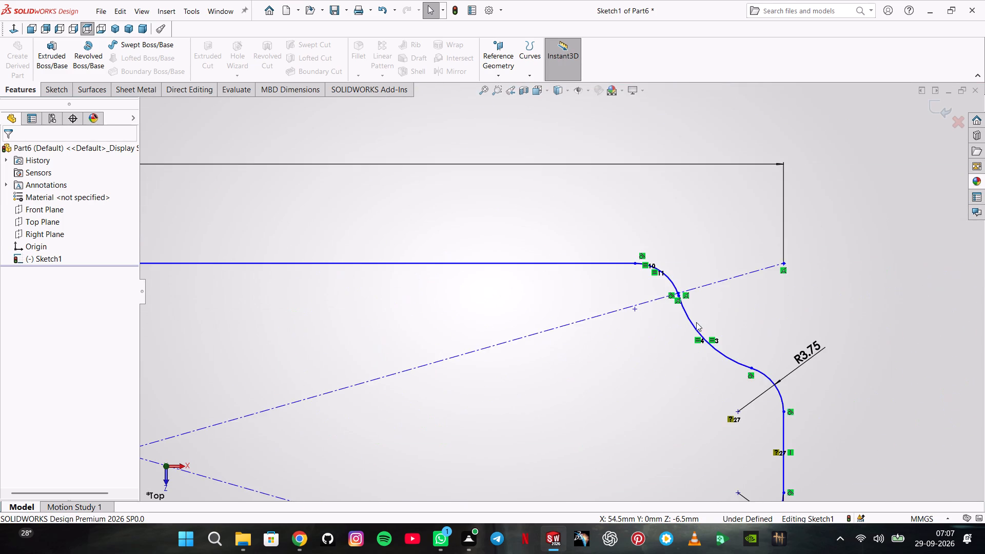
scroll(693, 321, "down", 6)
scroll(629, 317, "up", 10)
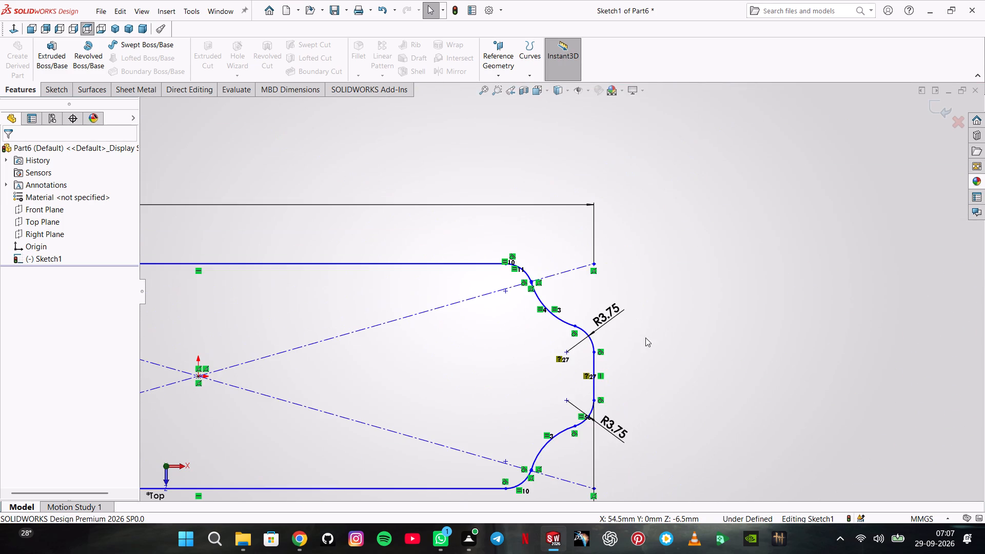
scroll(521, 431, "down", 1)
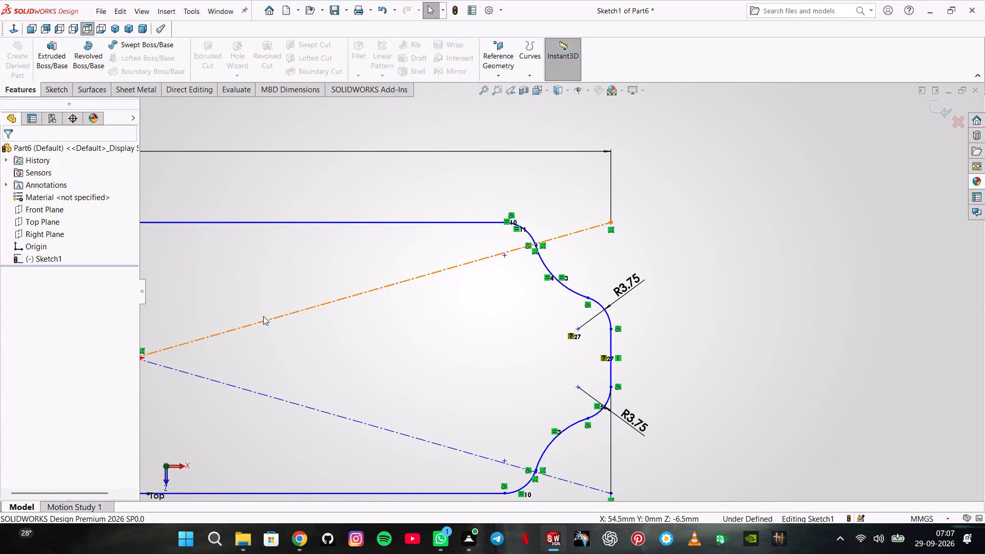
Delete both diagonal construction lines crossing the outline, including their associated references.
left_click(273, 322)
left_click(271, 319)
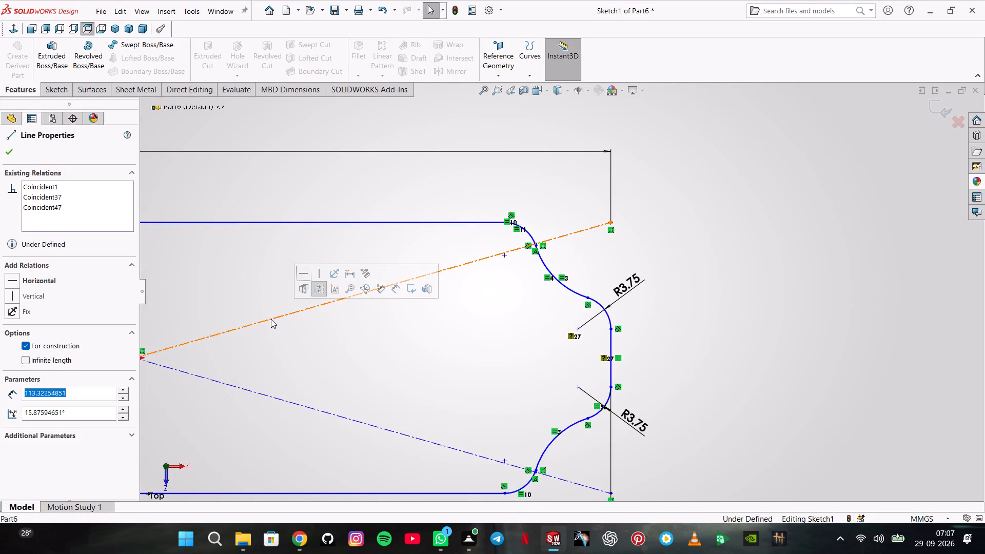
key("Delete")
left_click(411, 269)
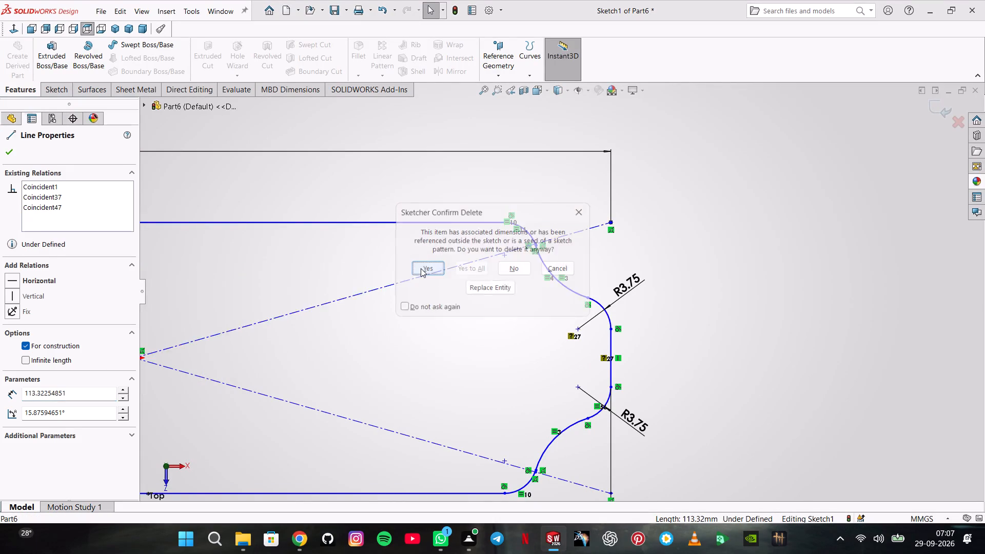
left_click(287, 405)
left_click(289, 403)
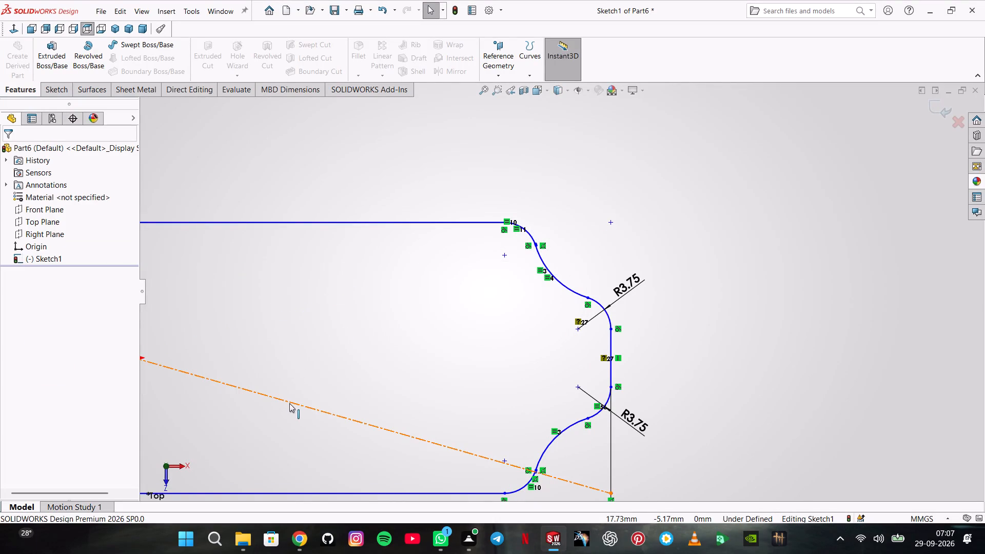
key("Delete")
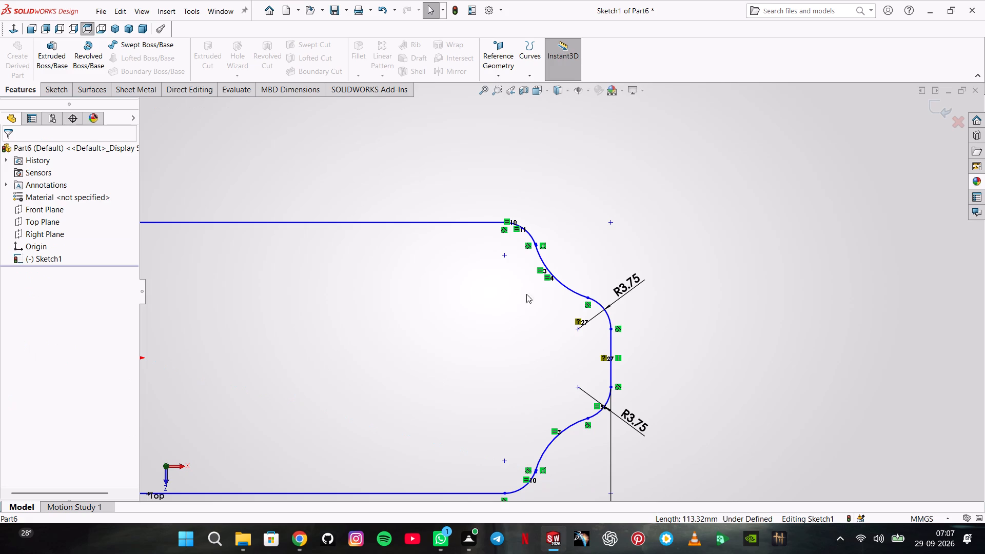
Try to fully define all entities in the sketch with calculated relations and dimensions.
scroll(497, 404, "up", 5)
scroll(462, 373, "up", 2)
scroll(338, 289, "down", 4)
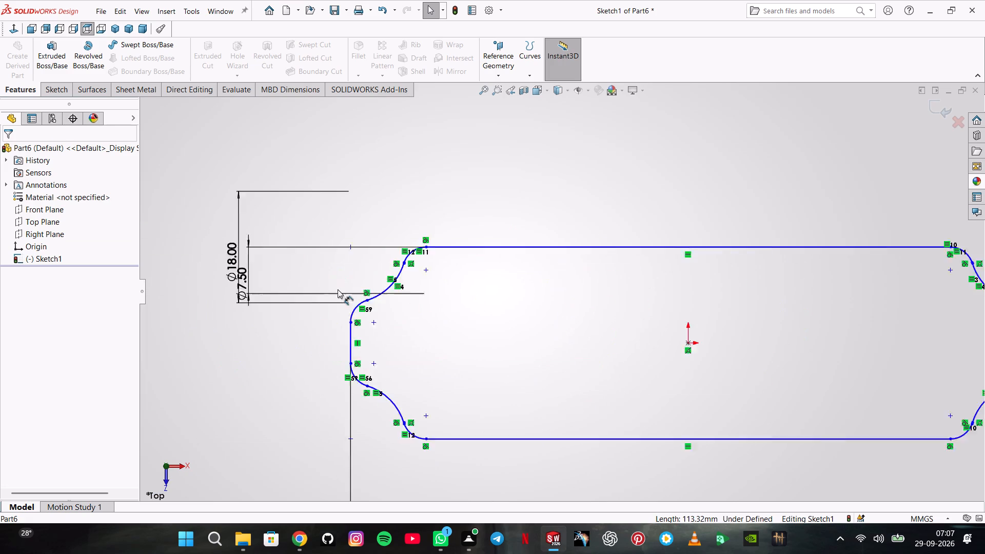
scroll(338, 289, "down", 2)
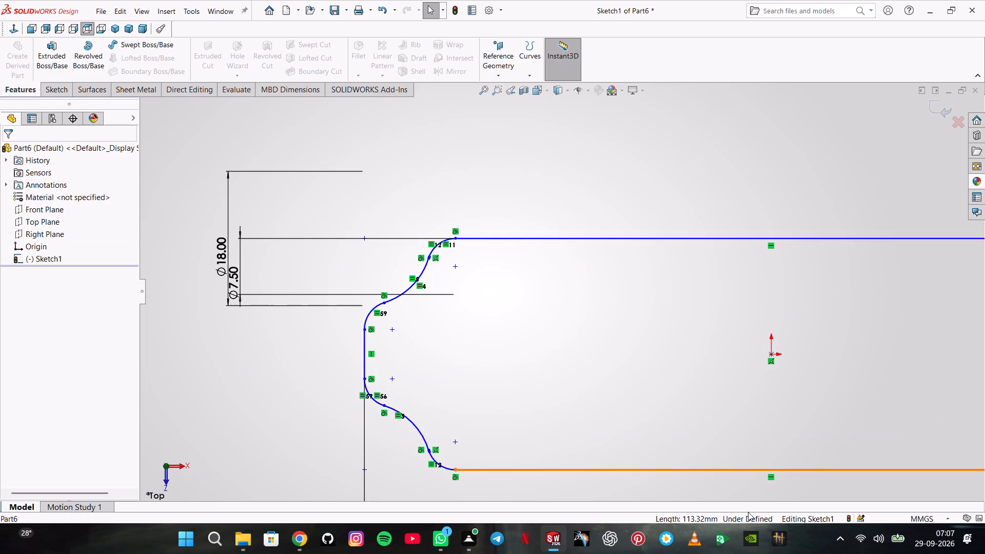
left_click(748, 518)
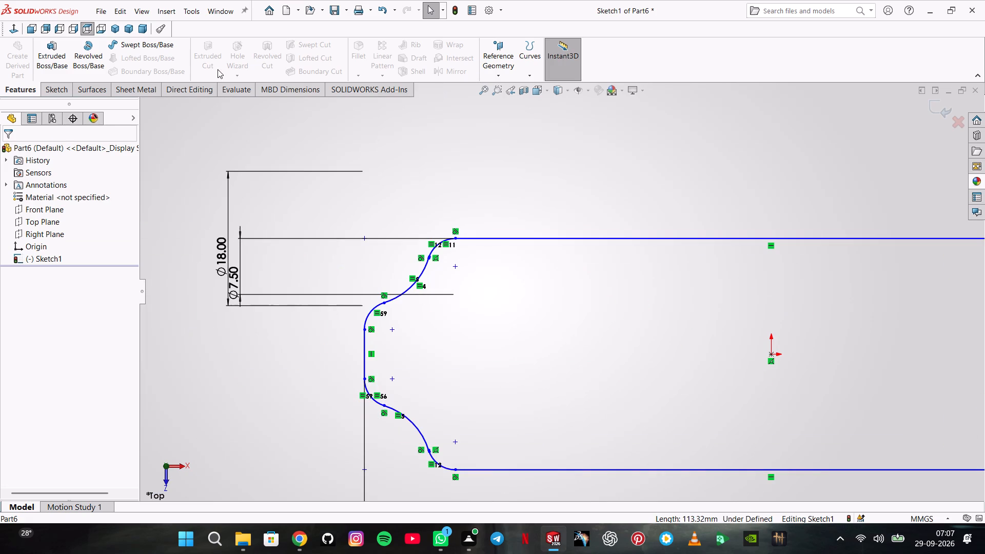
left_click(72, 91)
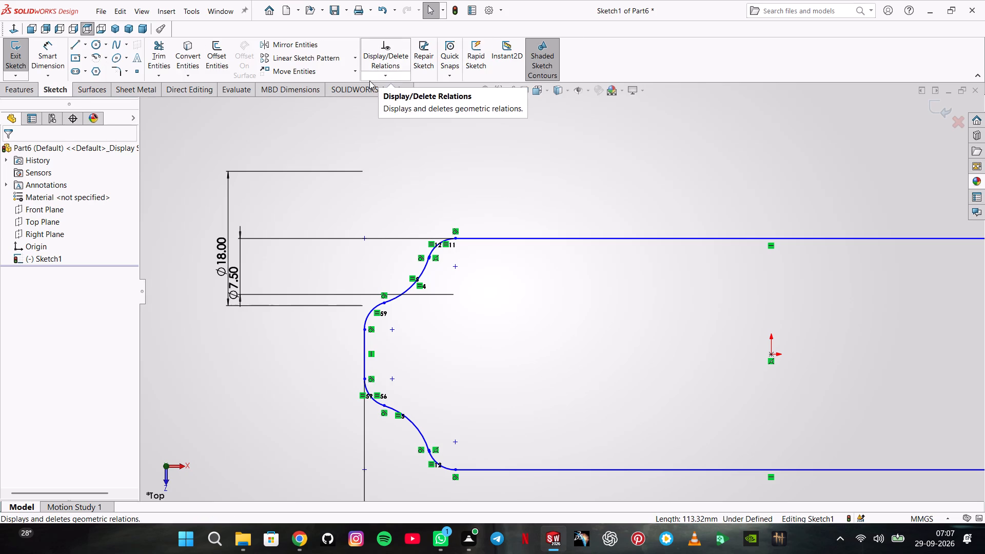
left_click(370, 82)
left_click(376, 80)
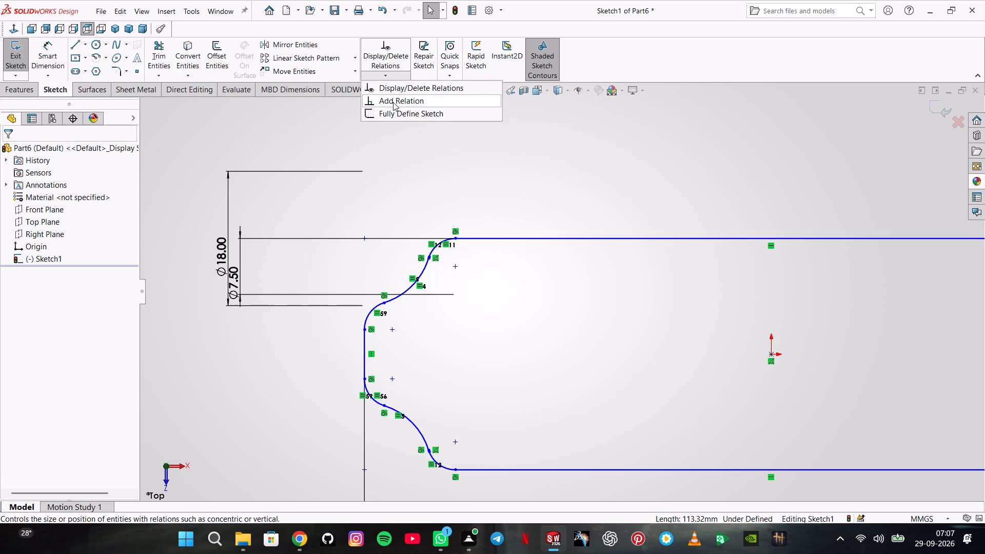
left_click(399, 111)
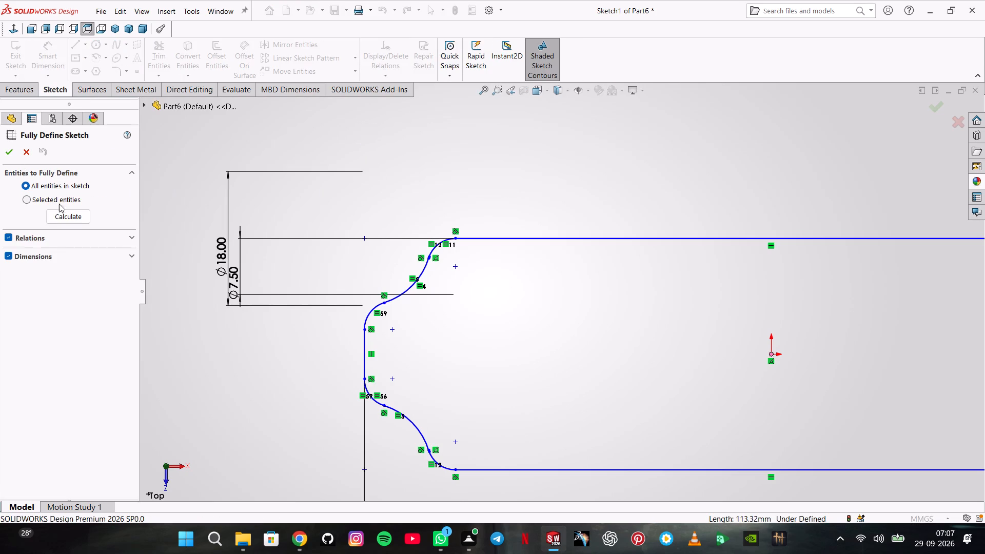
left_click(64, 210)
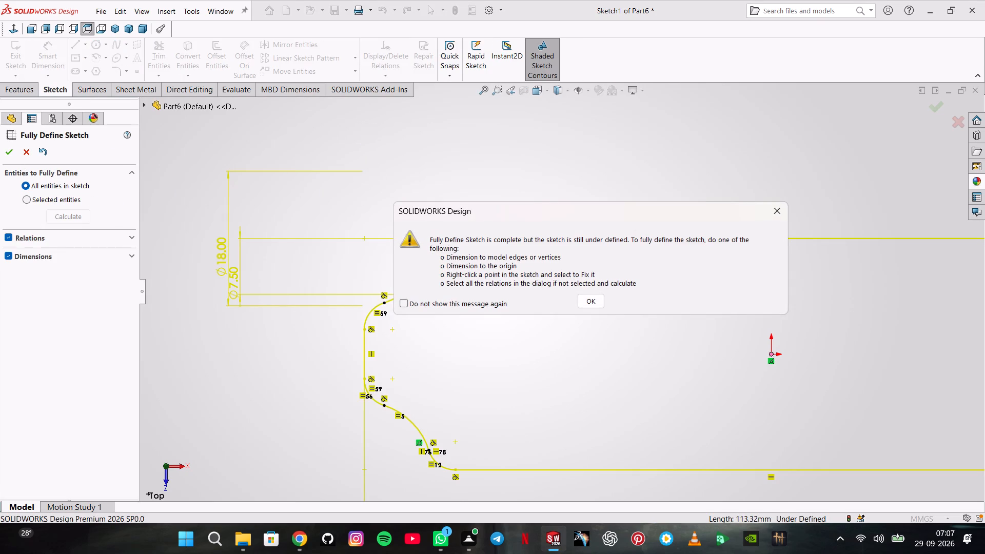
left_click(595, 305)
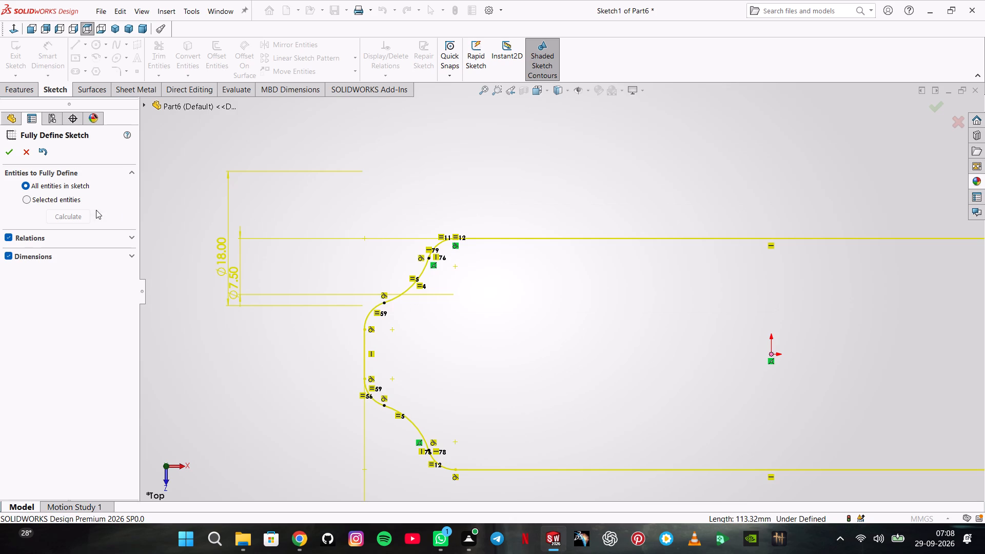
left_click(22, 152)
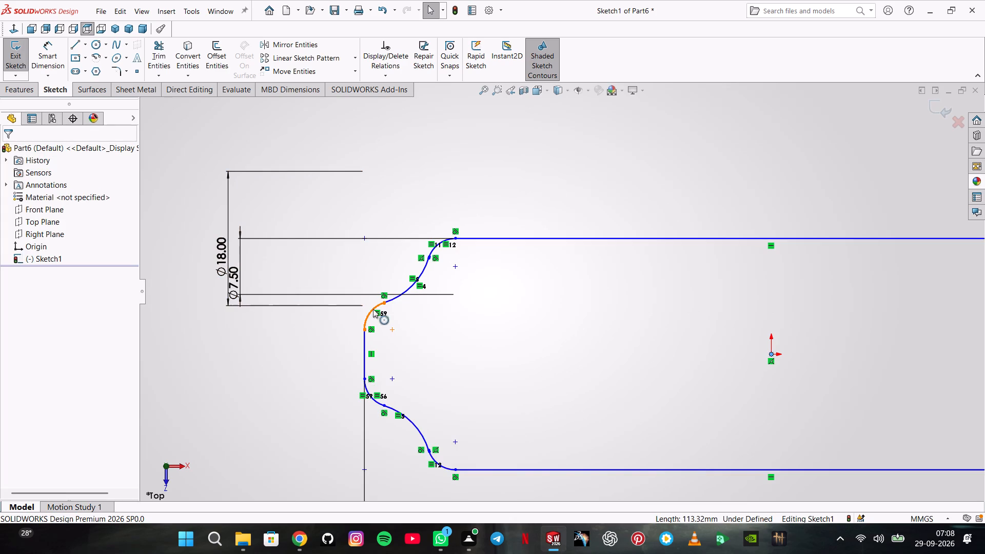
Run Fully Define Sketch on the outline again.
scroll(701, 330, "up", 1)
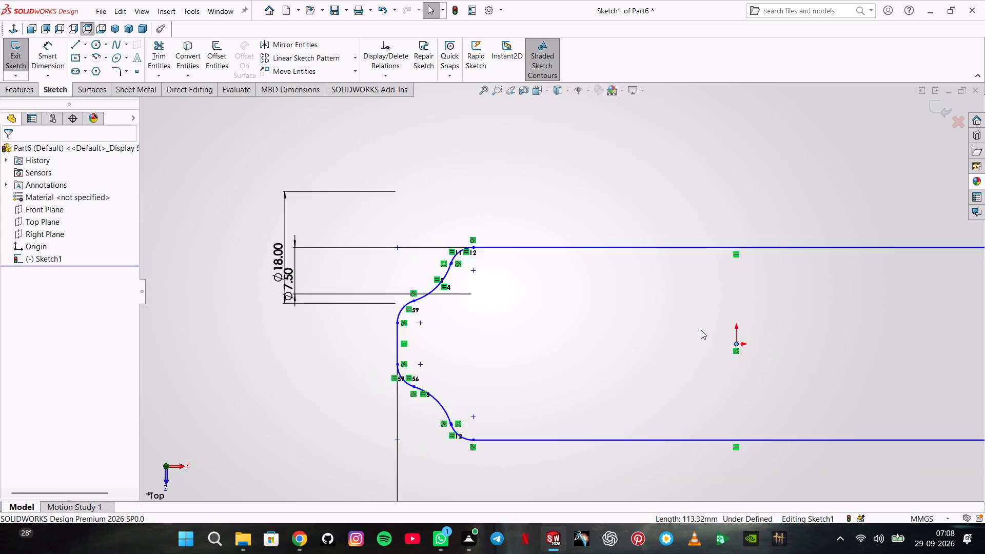
scroll(701, 330, "up", 3)
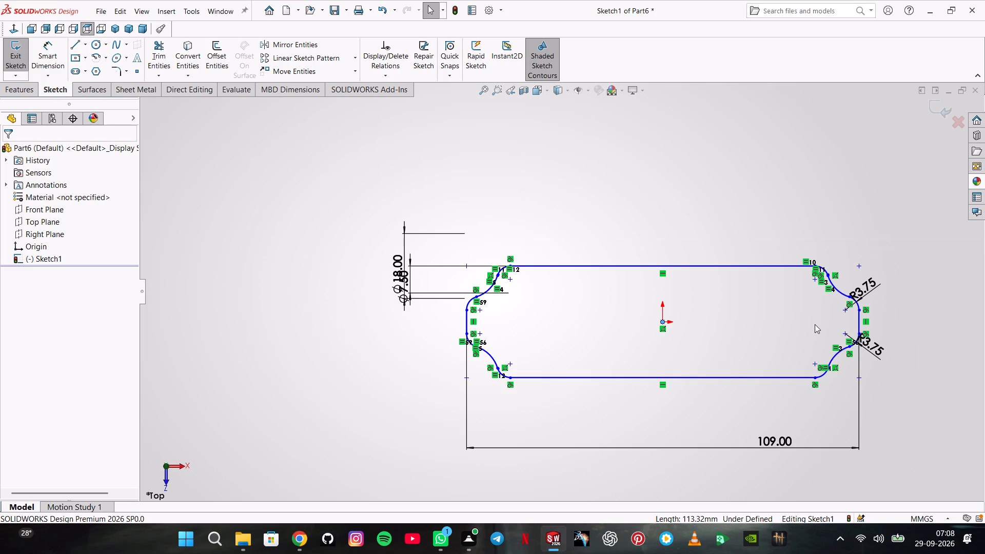
key("Return")
key("Return")
key("Return")
key("Return")
key("Return")
key("Return")
key("Return")
key("Return")
key("Return")
key("Return")
key("Return")
key("Return")
key("Return")
key("Return")
key("Return")
key("Return")
key("Return")
key("Return")
key("Return")
key("Return")
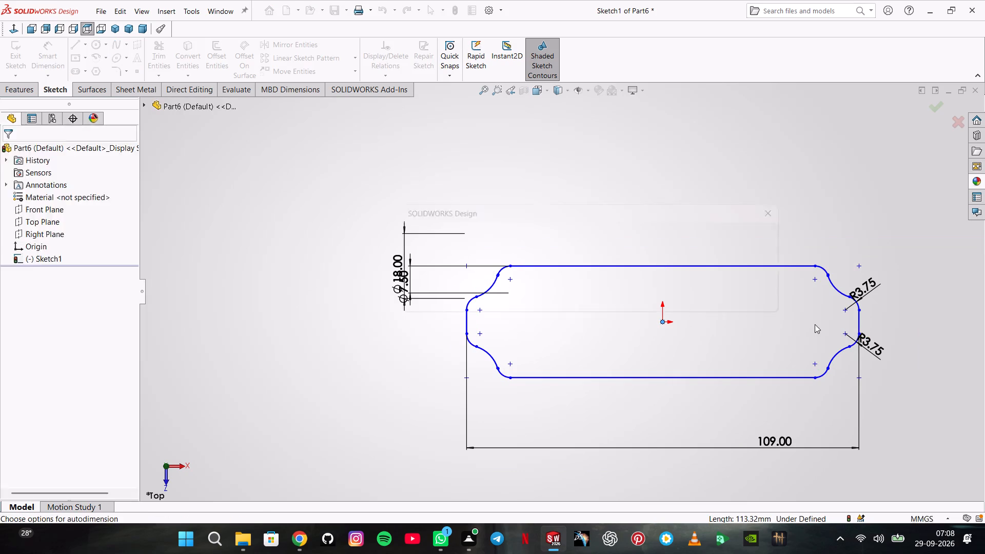
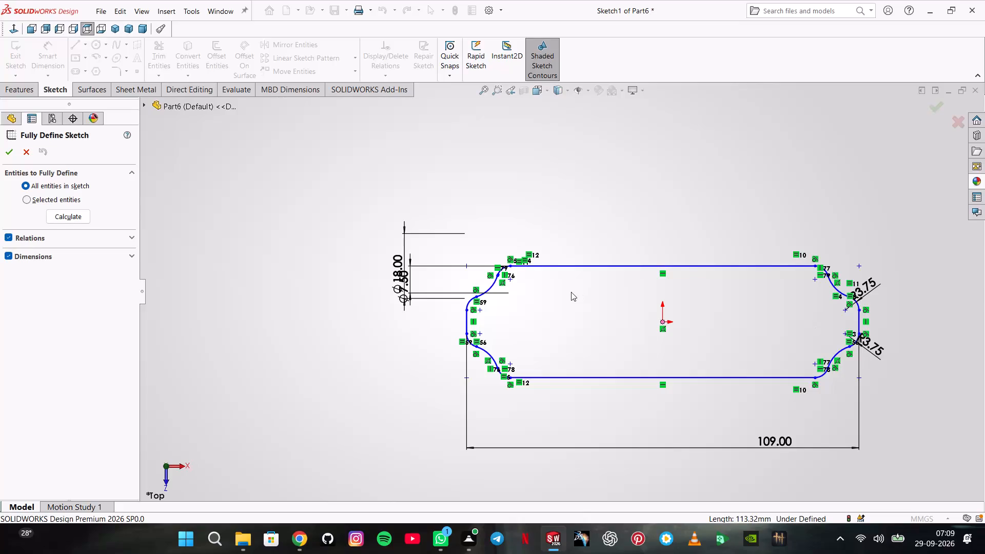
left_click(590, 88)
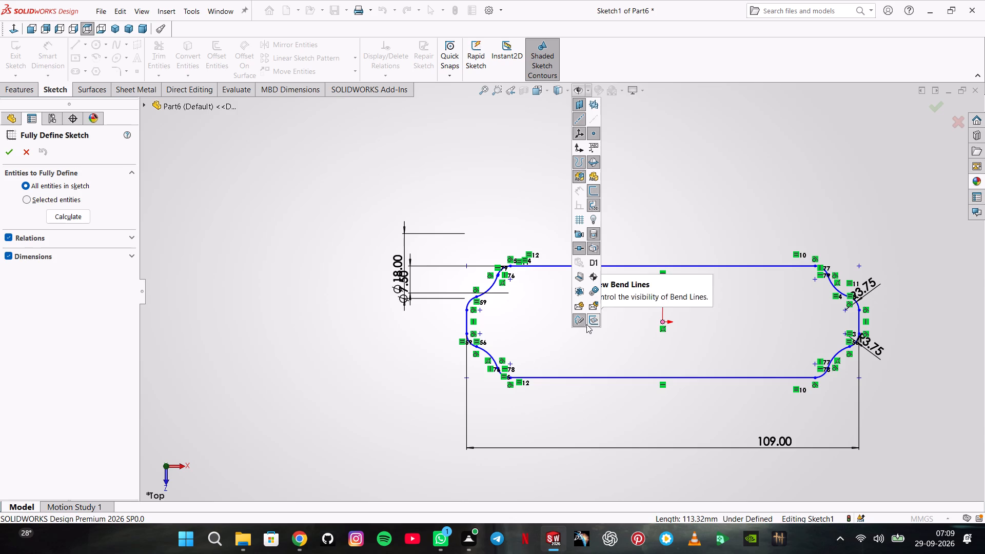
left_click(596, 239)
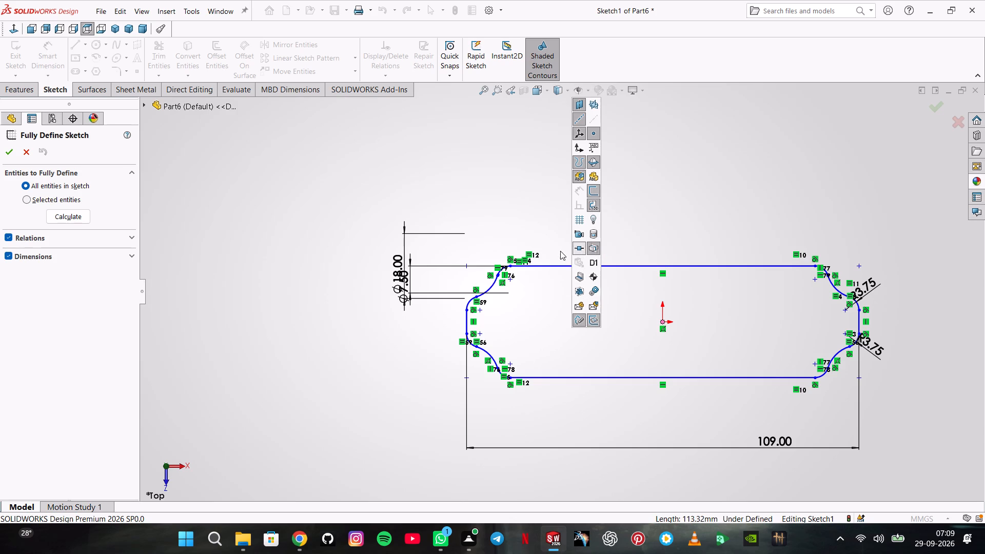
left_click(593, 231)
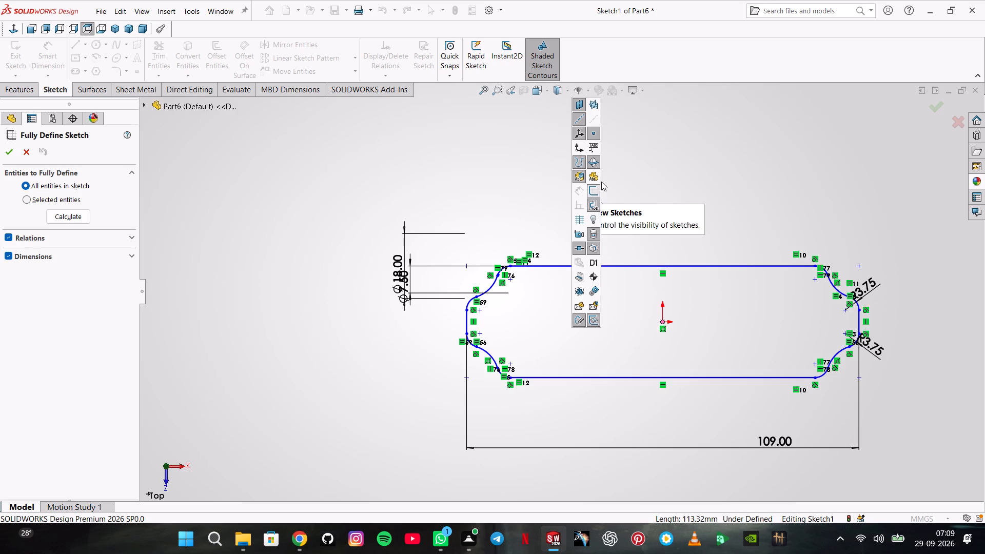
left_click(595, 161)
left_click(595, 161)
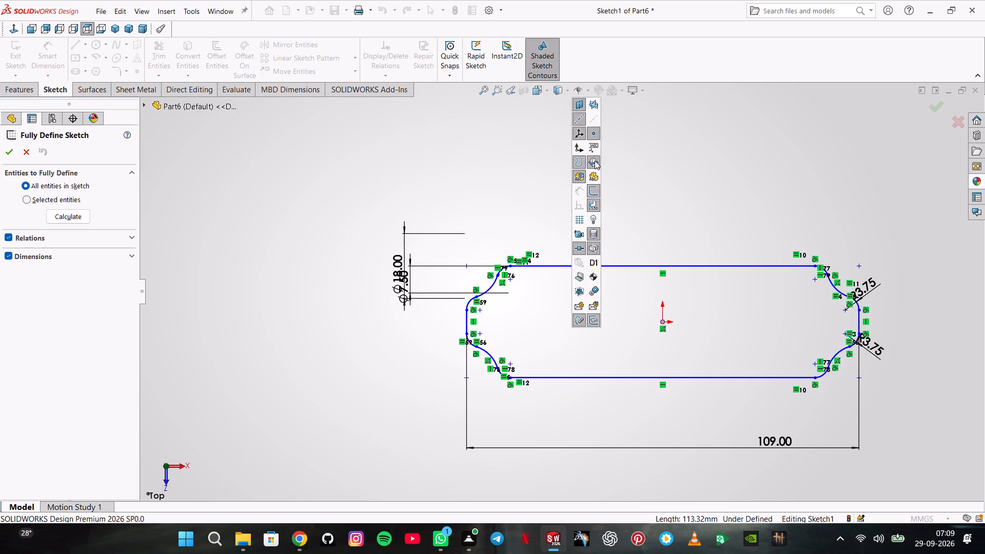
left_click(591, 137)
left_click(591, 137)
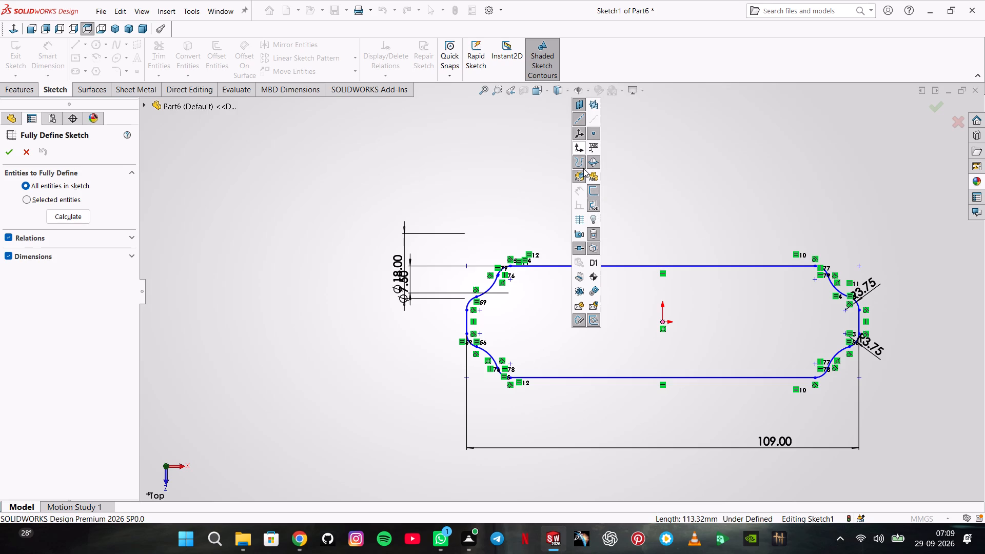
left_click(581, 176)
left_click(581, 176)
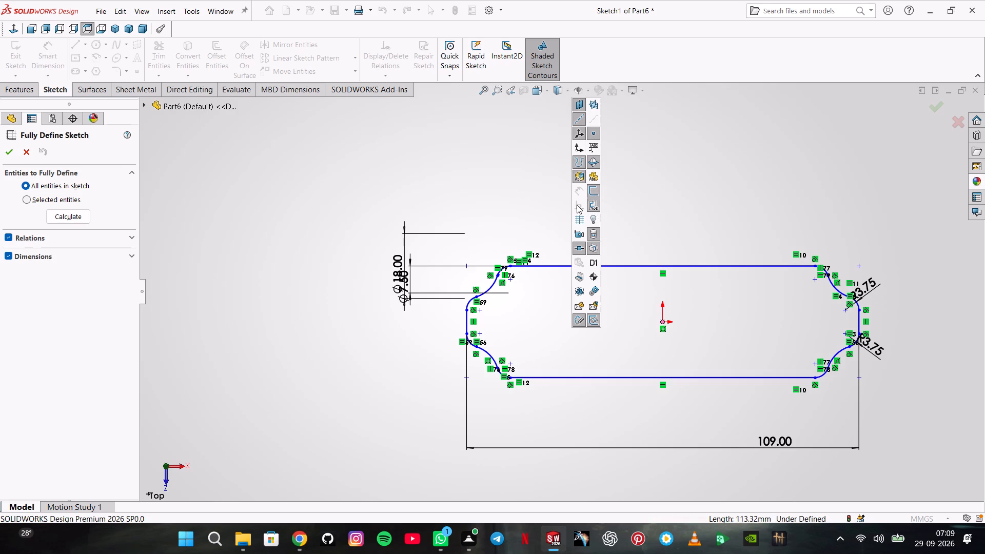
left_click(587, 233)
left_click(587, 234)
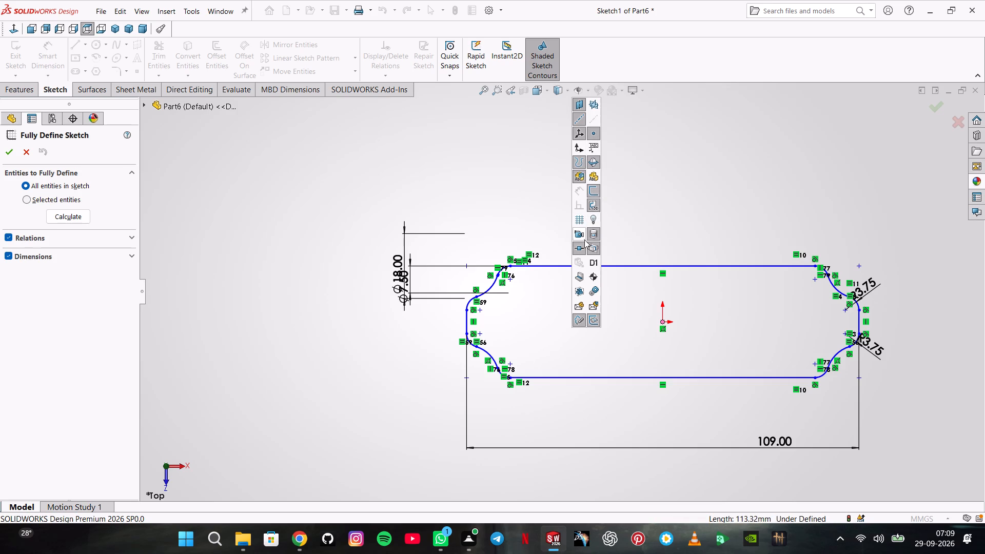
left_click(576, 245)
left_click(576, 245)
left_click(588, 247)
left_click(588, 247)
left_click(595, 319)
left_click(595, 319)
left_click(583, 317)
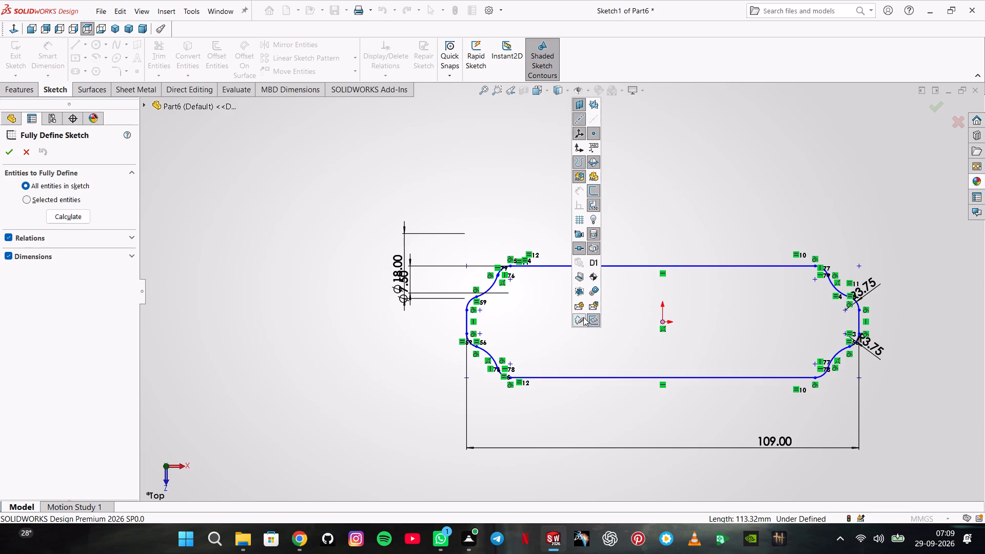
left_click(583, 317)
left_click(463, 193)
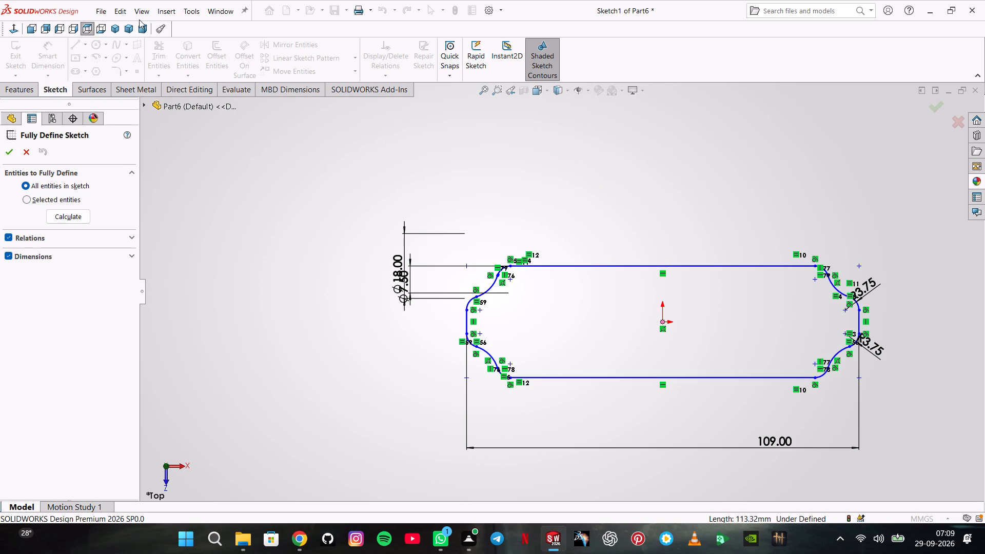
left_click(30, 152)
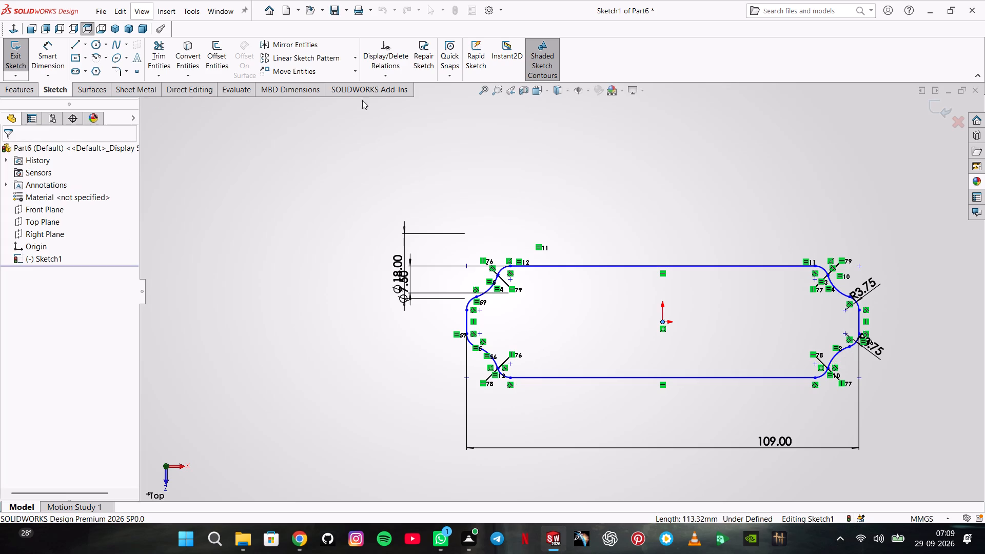
Hide the sketch relation symbols so the outline's geometry can be seen clearly.
left_click(587, 90)
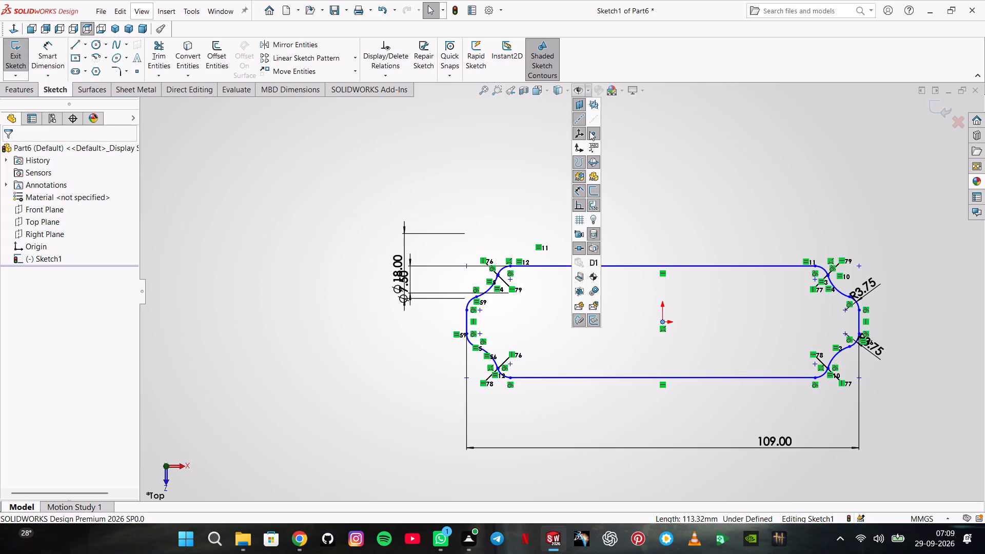
left_click(580, 204)
left_click(537, 192)
Trim the tiny overlapping stub where the outline's upper-right concave arc meets the blend radius of the top edge.
scroll(858, 262, "down", 3)
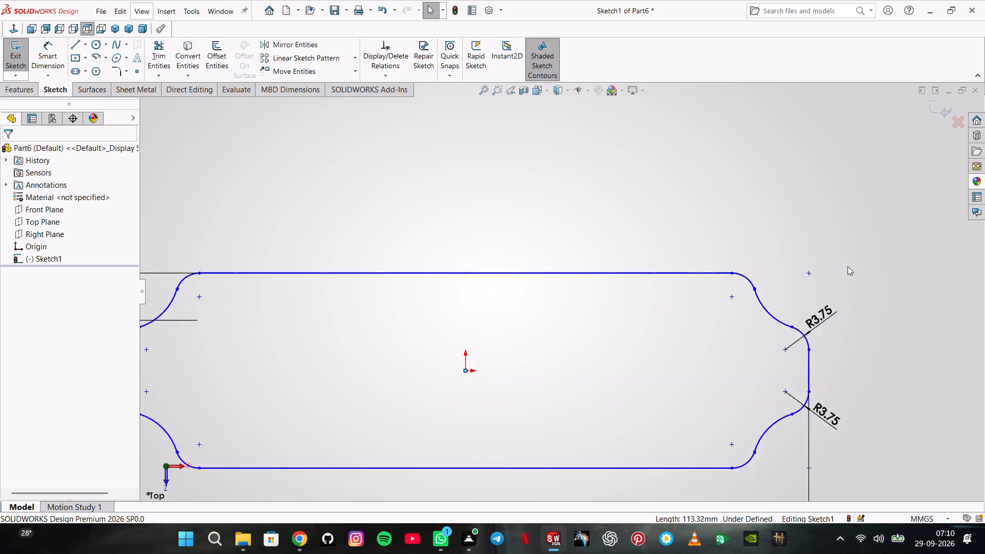
scroll(848, 266, "down", 3)
scroll(745, 310, "down", 5)
scroll(390, 334, "down", 5)
scroll(475, 249, "down", 6)
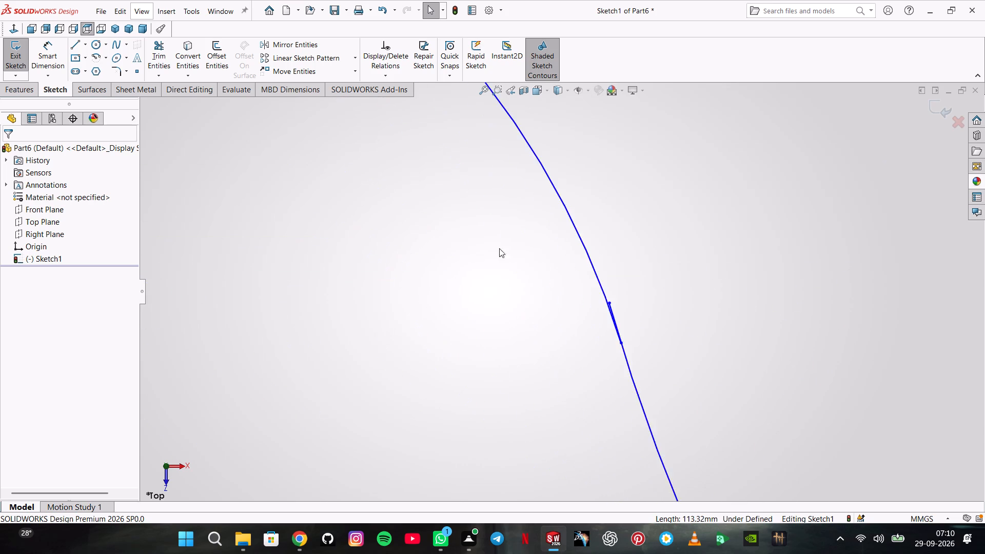
scroll(549, 224, "down", 4)
left_click(152, 52)
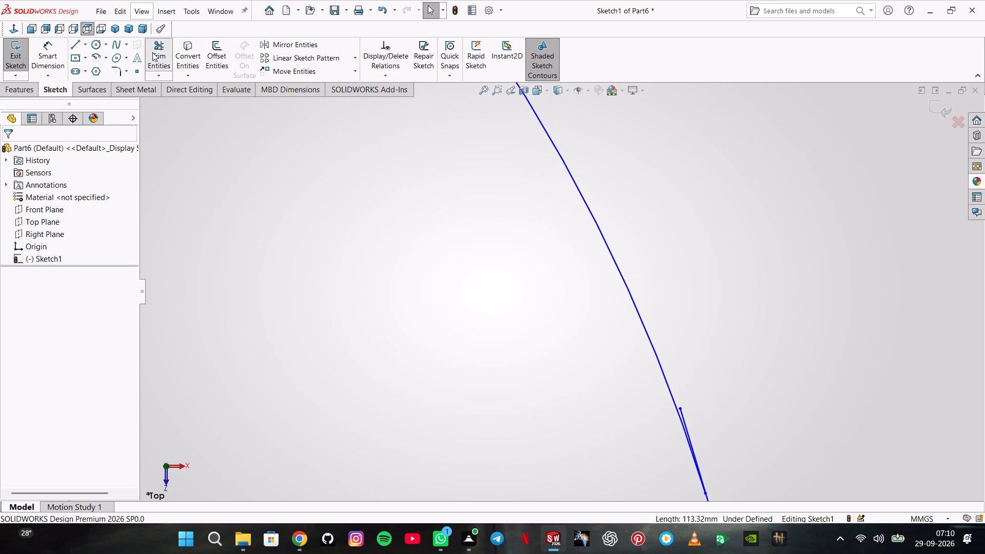
scroll(674, 394, "down", 5)
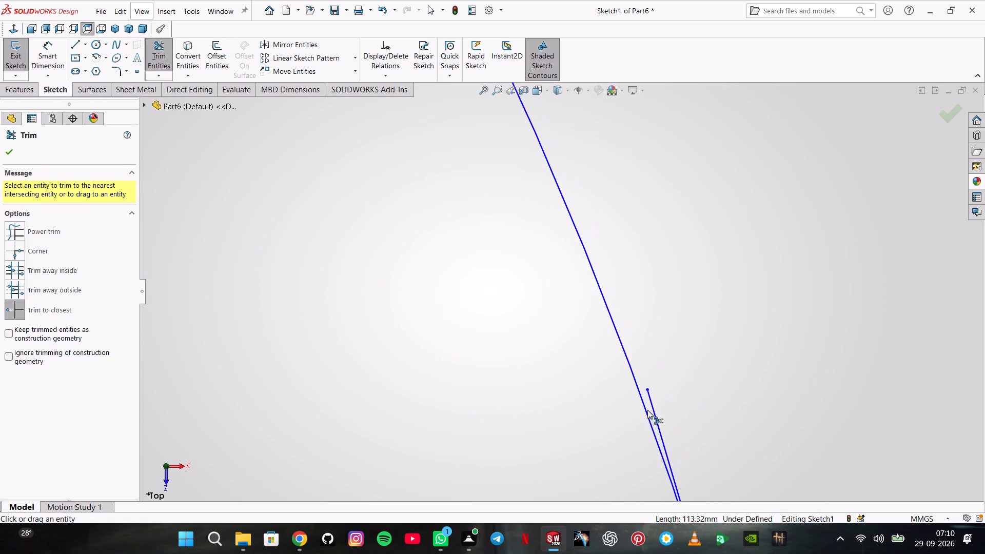
left_click(654, 410)
Trim the tiny overlapping stub where the outline's lower-right concave arc meets the blend radius of the bottom edge.
scroll(639, 380, "up", 8)
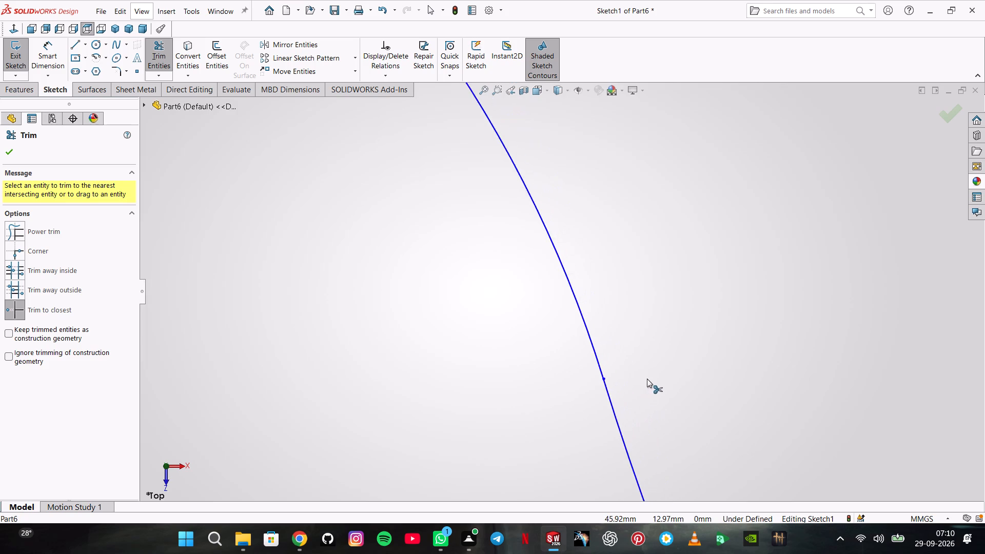
scroll(647, 379, "up", 12)
scroll(697, 428, "up", 8)
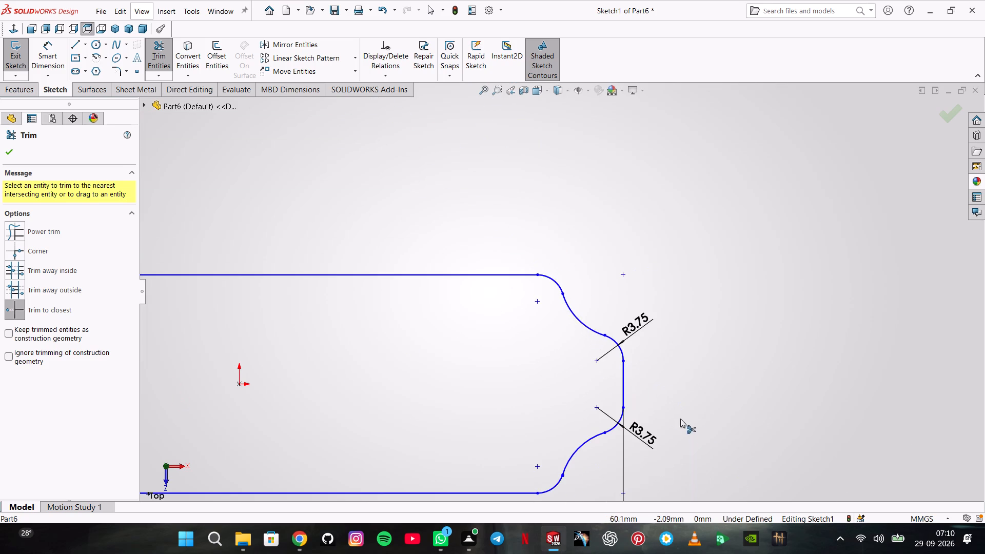
scroll(590, 450, "down", 6)
scroll(494, 443, "down", 12)
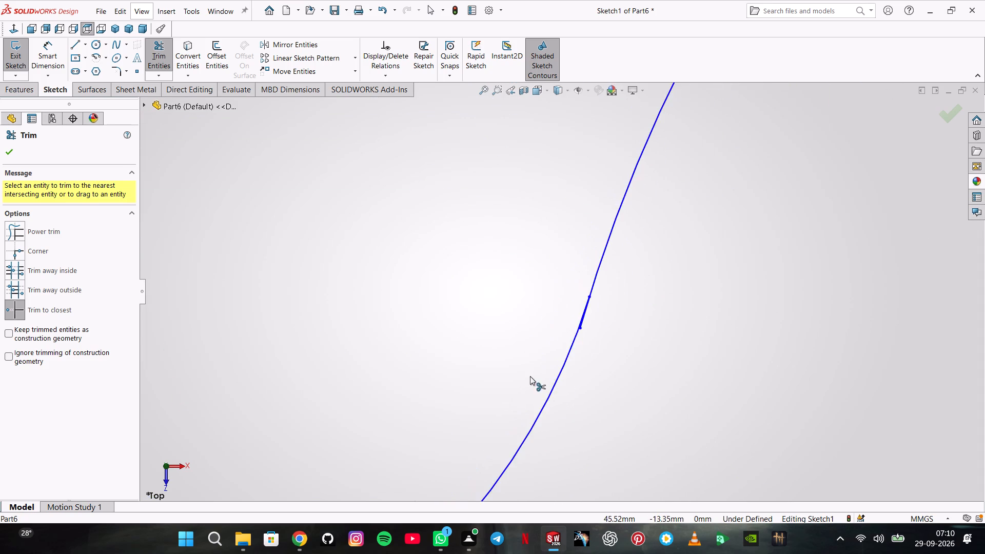
scroll(530, 376, "down", 4)
scroll(619, 259, "down", 5)
left_click(715, 185)
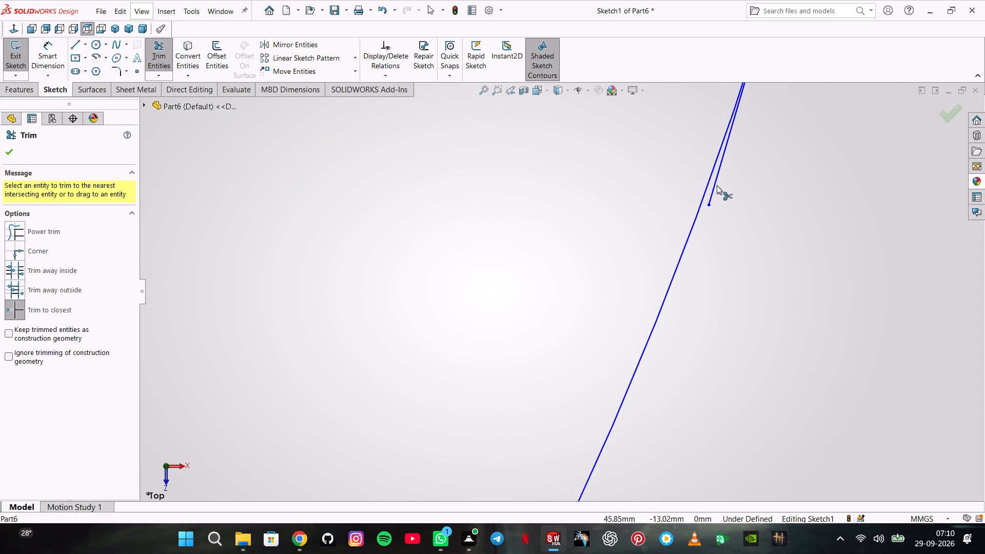
Trim the tiny overlapping stub where the outline's upper-left concave arc meets the blend radius of the top edge.
scroll(713, 186, "up", 20)
scroll(713, 186, "up", 3)
scroll(700, 170, "down", 3)
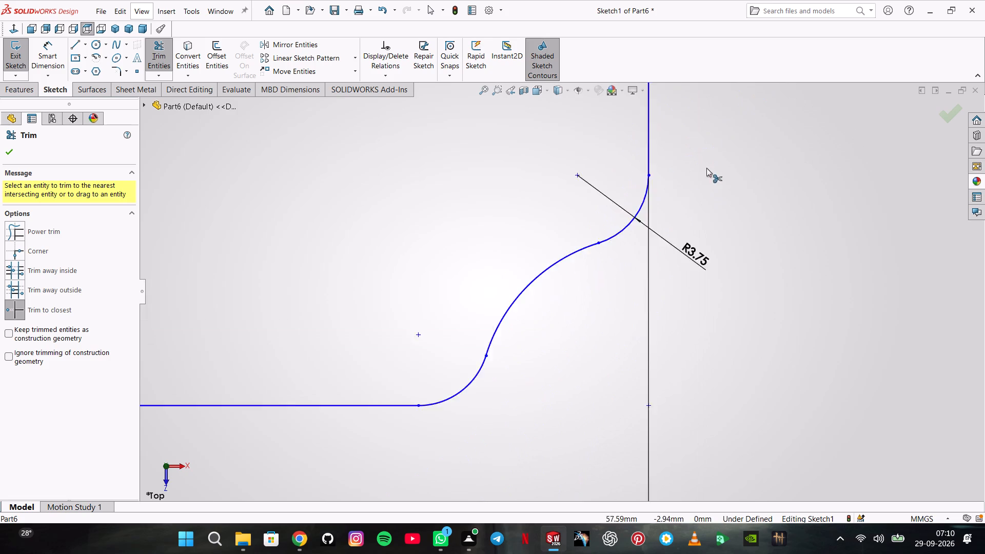
scroll(706, 168, "down", 3)
scroll(509, 226, "down", 6)
scroll(534, 232, "up", 20)
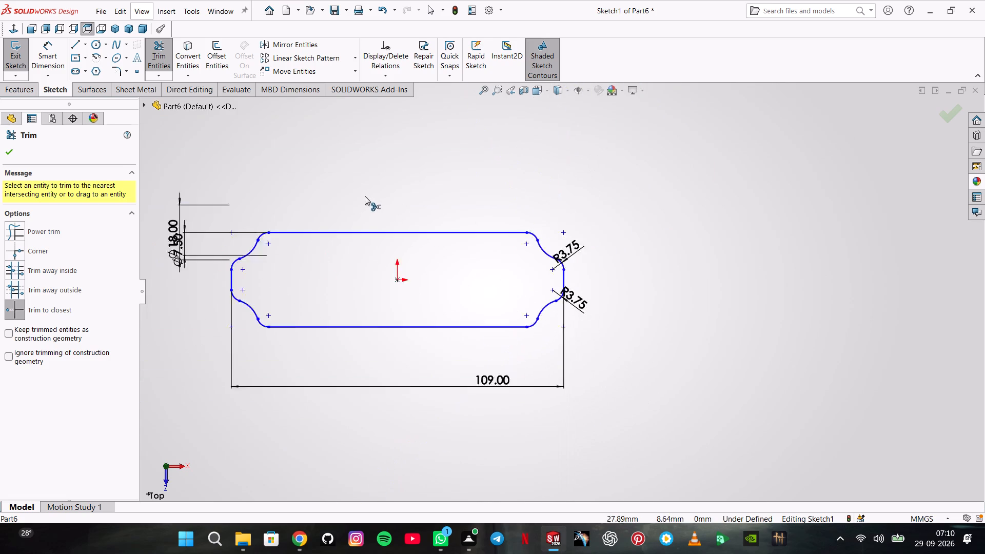
scroll(309, 223, "down", 7)
scroll(443, 310, "down", 6)
scroll(601, 428, "up", 2)
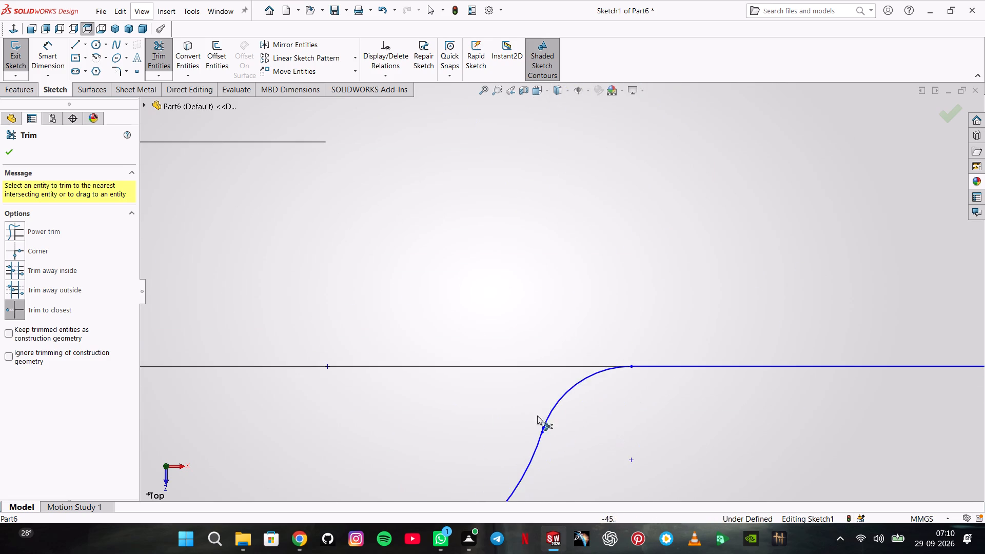
scroll(524, 415, "down", 7)
scroll(616, 394, "down", 6)
scroll(589, 357, "down", 5)
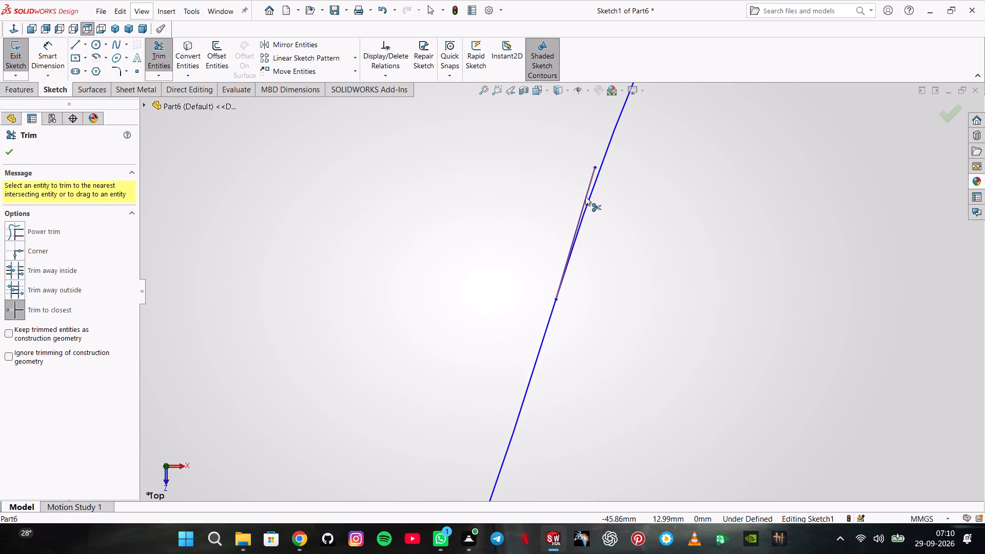
left_click(585, 196)
Trim the tiny overlapping stub where the outline's lower-left concave arc meets the blend radius of the bottom edge, and finish trimming.
scroll(618, 248, "up", 20)
scroll(618, 248, "up", 5)
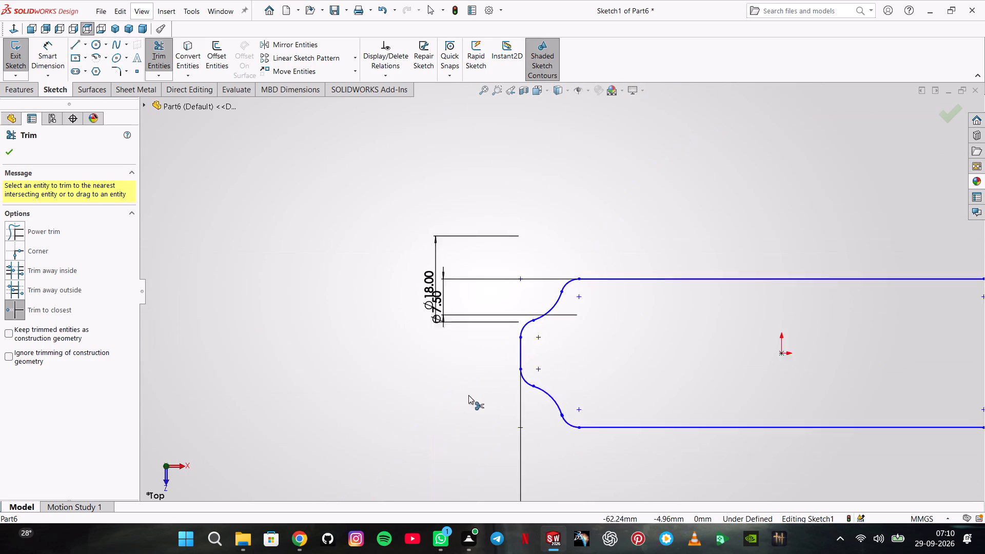
scroll(468, 395, "up", 2)
scroll(539, 381, "down", 8)
scroll(609, 259, "down", 4)
scroll(743, 346, "down", 6)
scroll(506, 442, "down", 3)
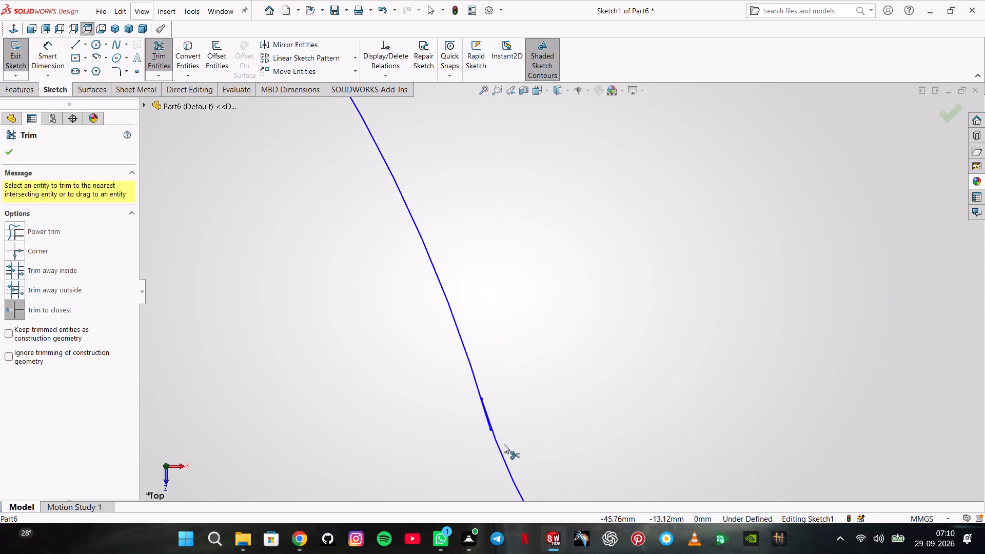
scroll(504, 444, "up", 4)
scroll(497, 430, "down", 5)
scroll(589, 219, "down", 7)
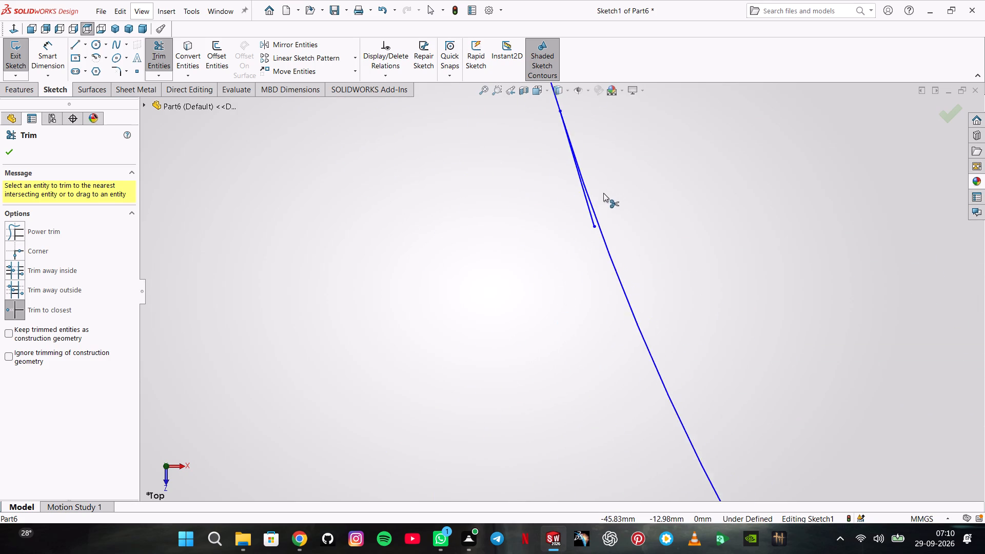
scroll(603, 193, "down", 1)
left_click(581, 225)
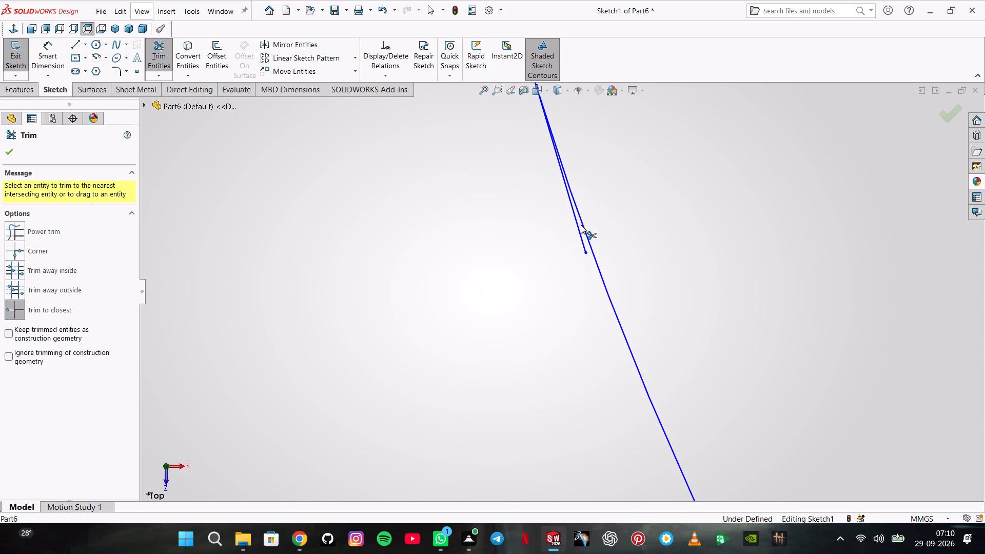
scroll(587, 220, "up", 18)
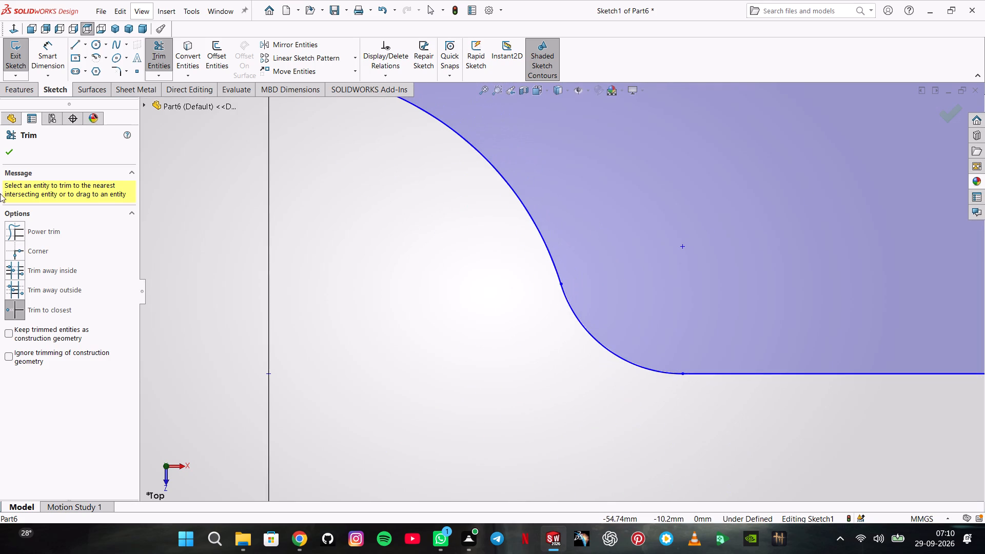
left_click(12, 150)
Extrude the closed outline as a boss with a Mid Plane end condition and a depth of 3 mm.
scroll(289, 151, "up", 11)
scroll(180, 186, "up", 2)
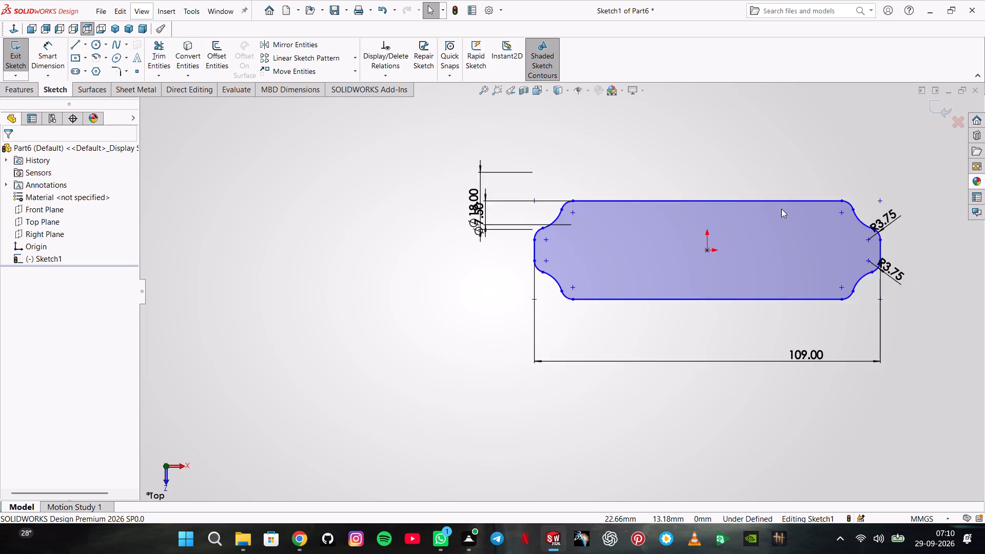
scroll(781, 209, "up", 2)
left_click(6, 92)
left_click(45, 62)
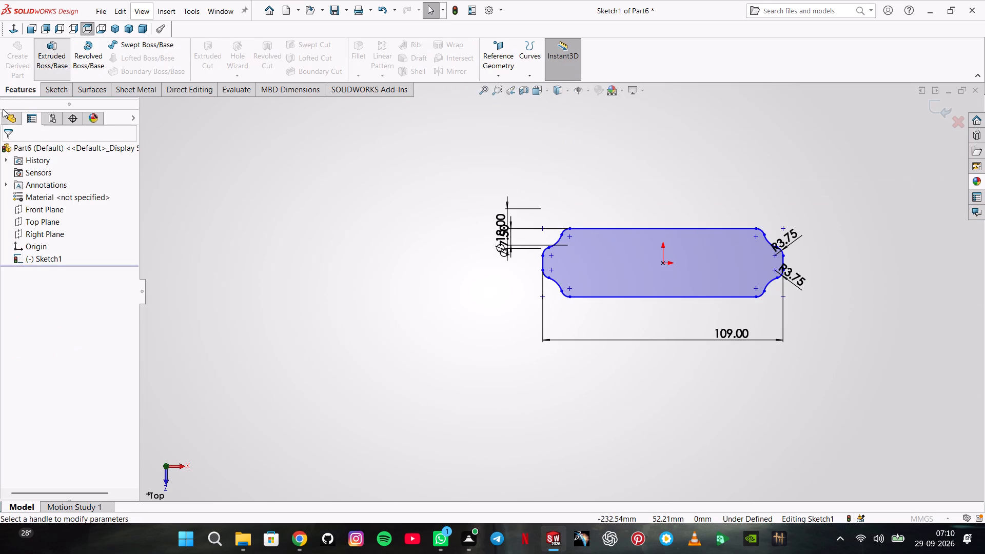
left_click(50, 185)
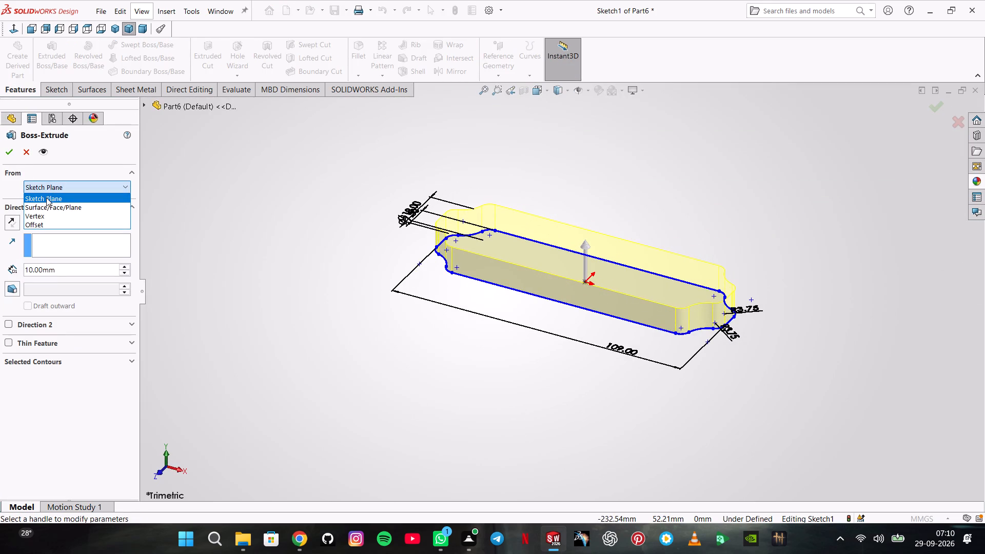
left_click(40, 176)
left_click(54, 224)
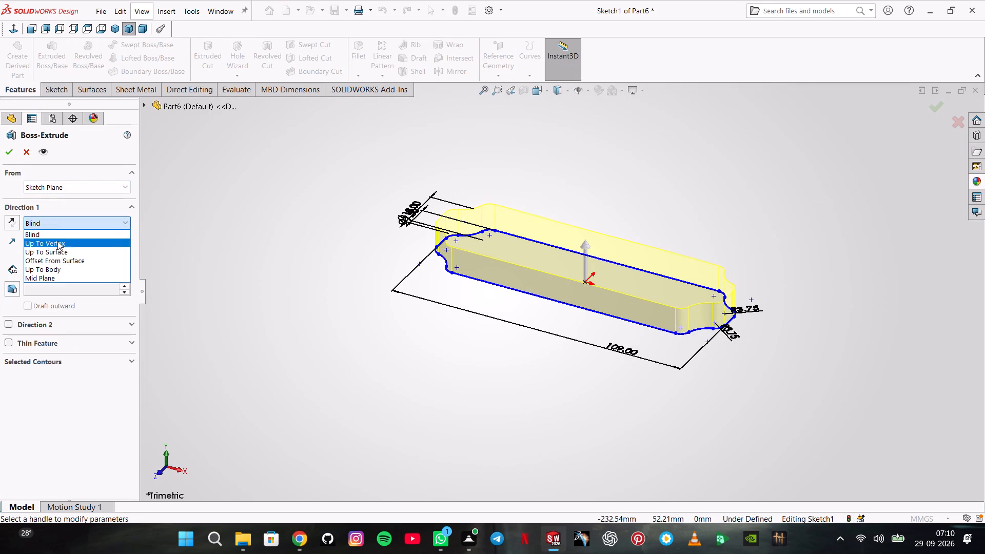
left_click(64, 274)
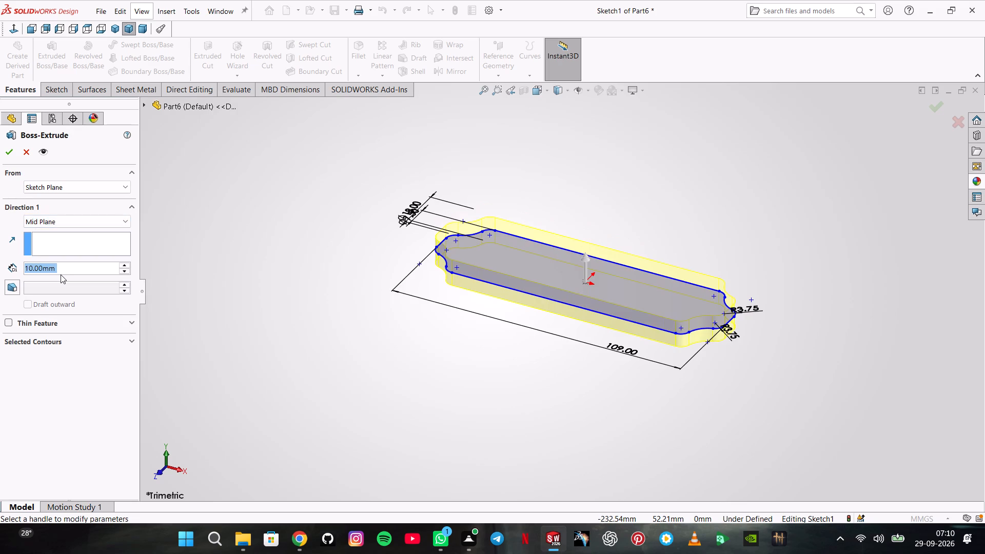
type("1.")
key("BackSpace")
key("BackSpace")
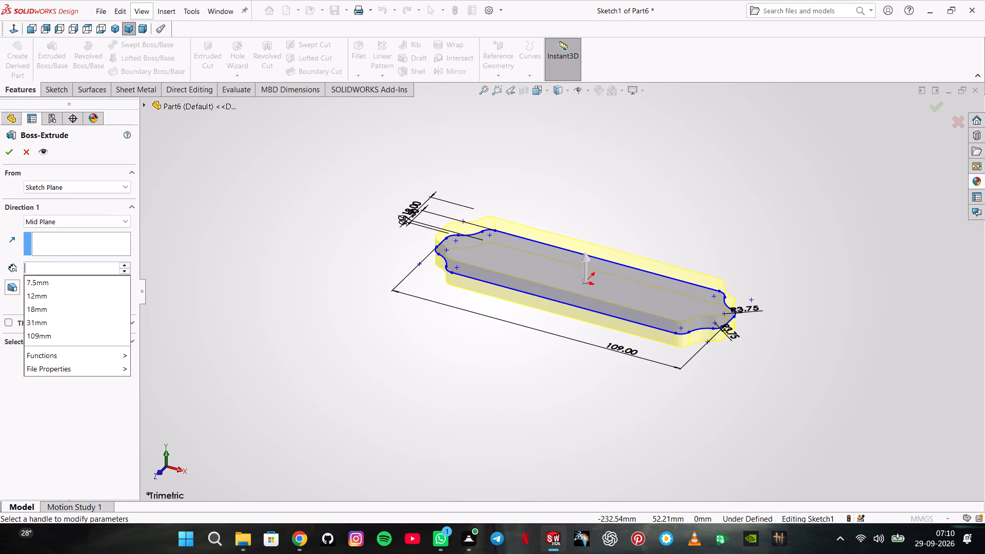
key("3")
key("Return")
key("Return")
key("Return")
Sketch on the plate's top face and offset the face's outline inward by 1.5 mm, with the offset dimension added.
left_click(261, 205)
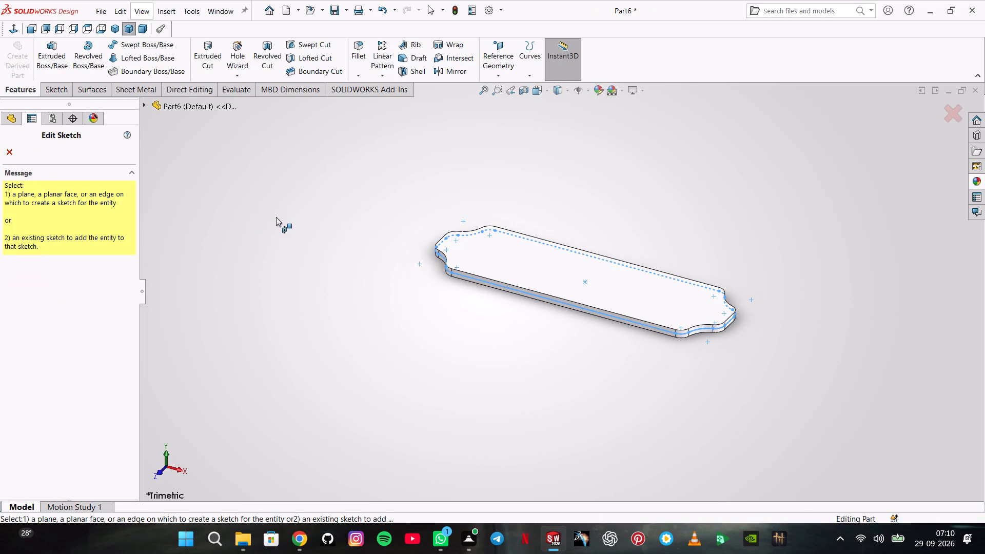
left_click(498, 265)
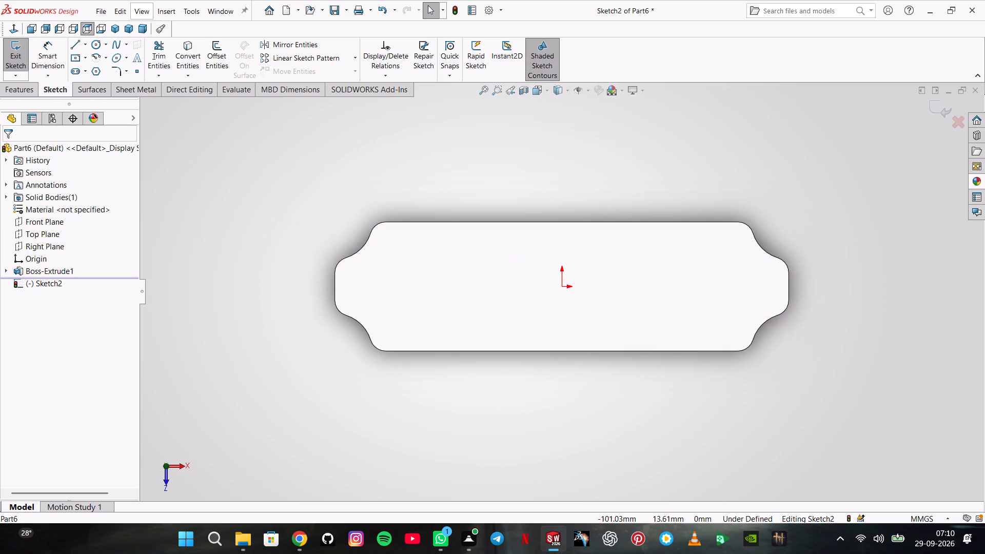
left_click(196, 51)
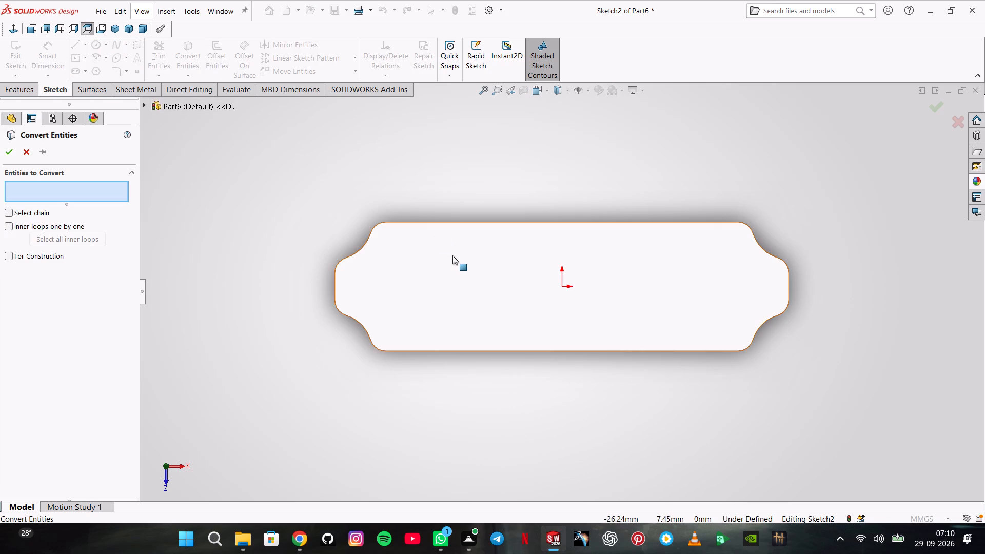
left_click(22, 149)
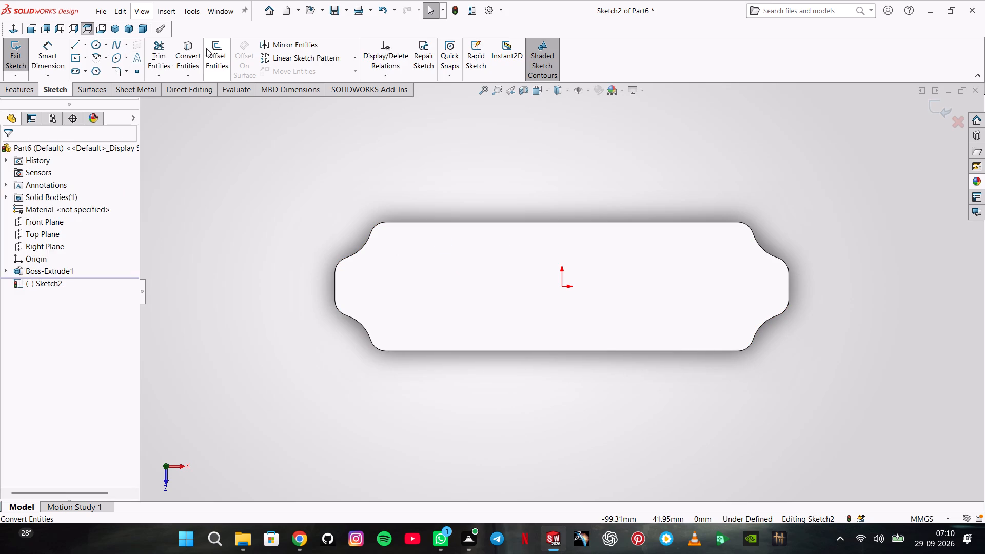
left_click(212, 53)
left_click(479, 256)
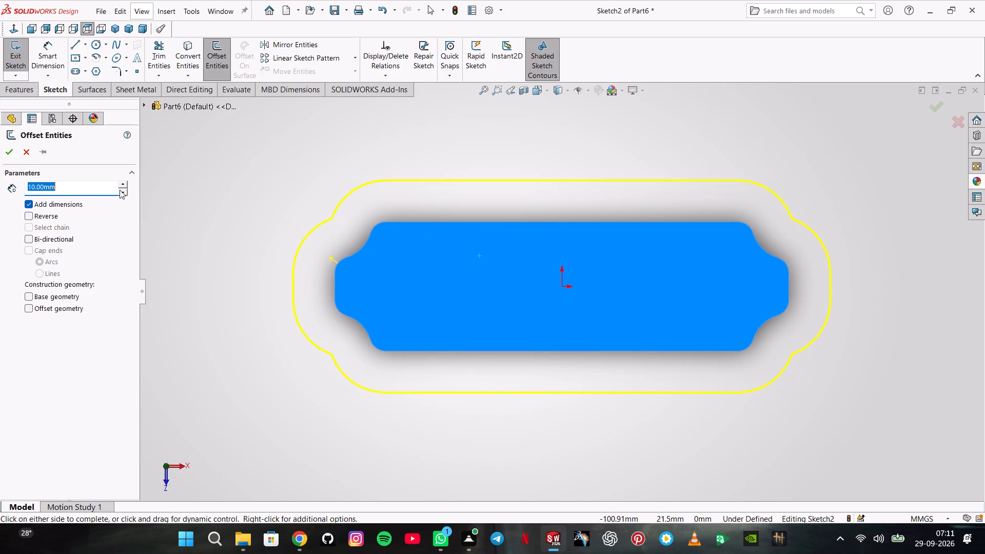
type("1.5")
key("Return")
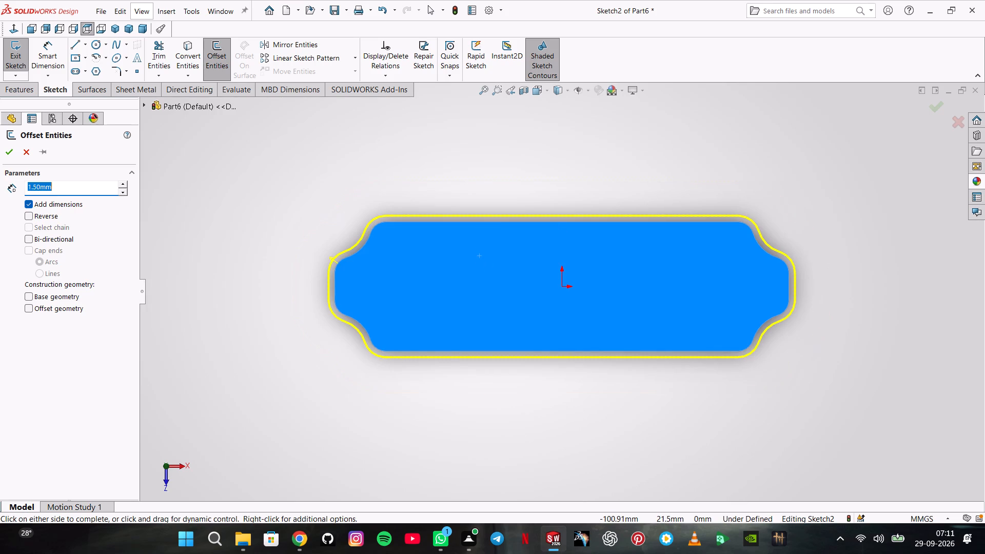
left_click(37, 221)
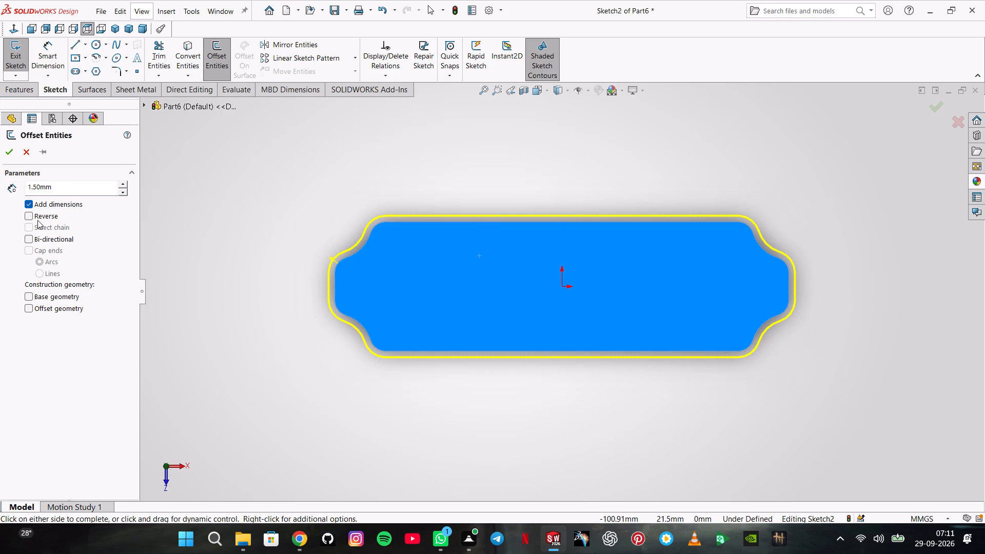
left_click(37, 218)
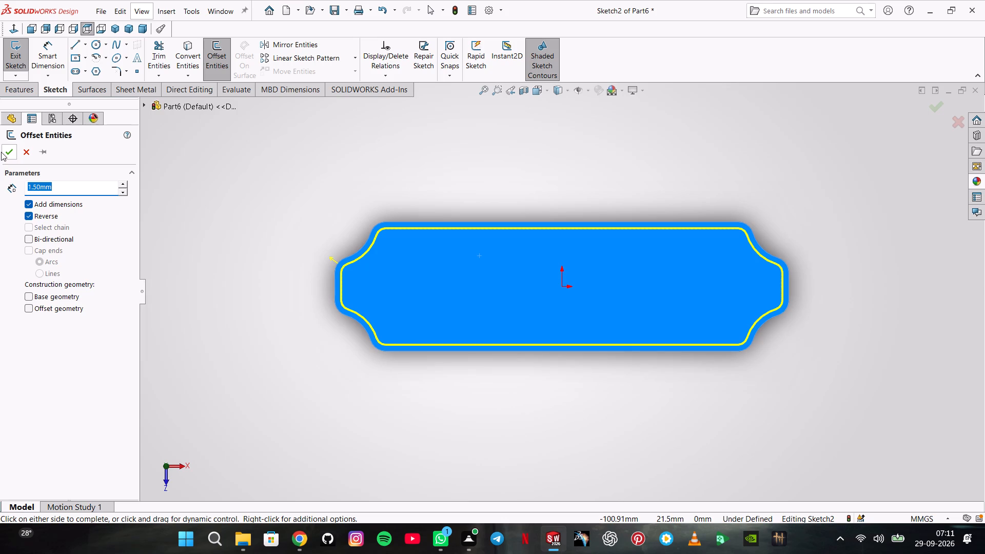
left_click(6, 151)
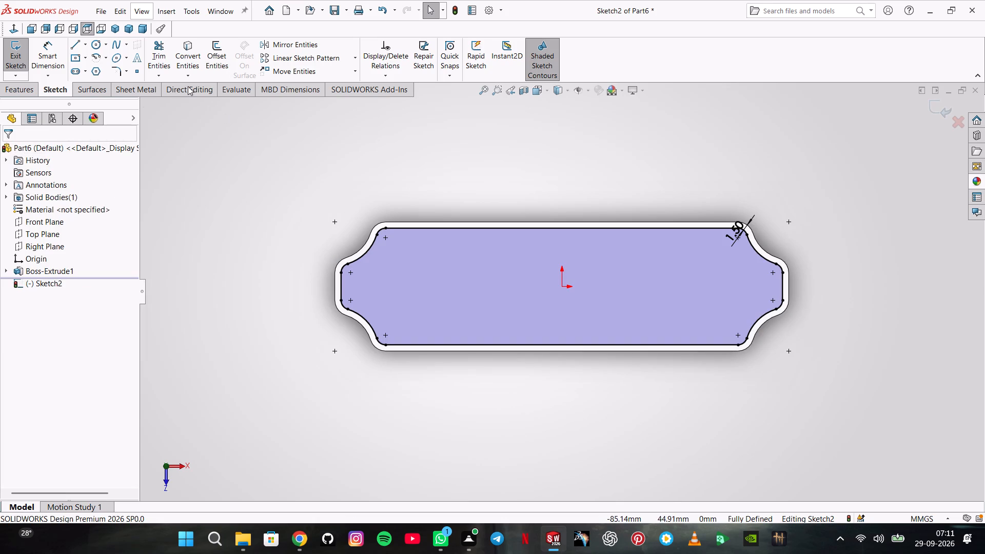
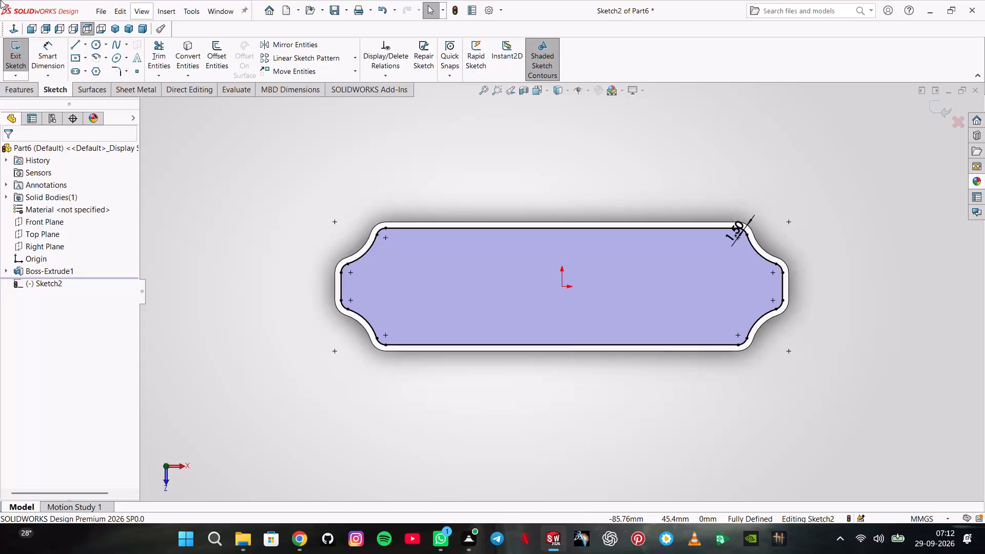
Cut the inward-offset profile into the plate as a blind pocket 1.5 mm deep.
left_click(32, 91)
left_click(211, 57)
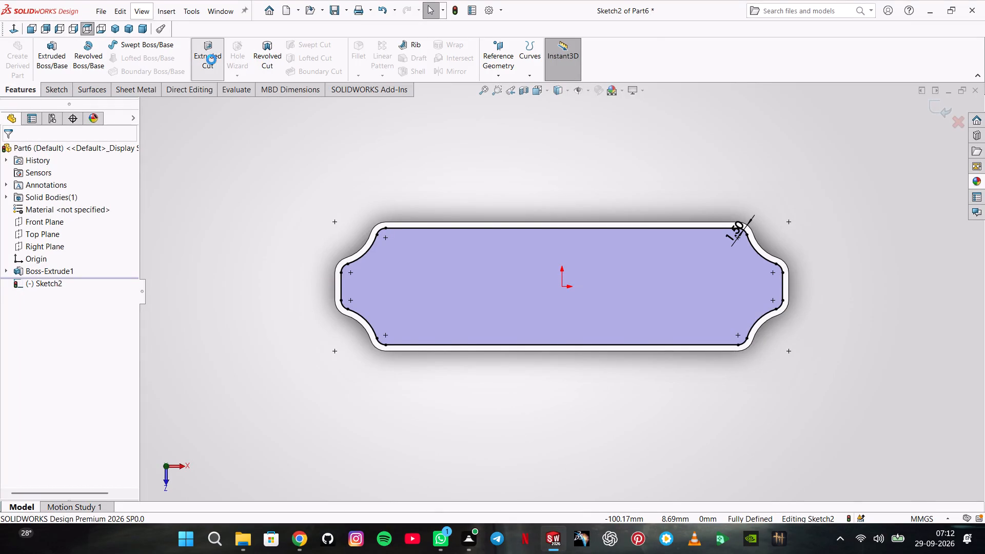
type("1.5")
key("Return")
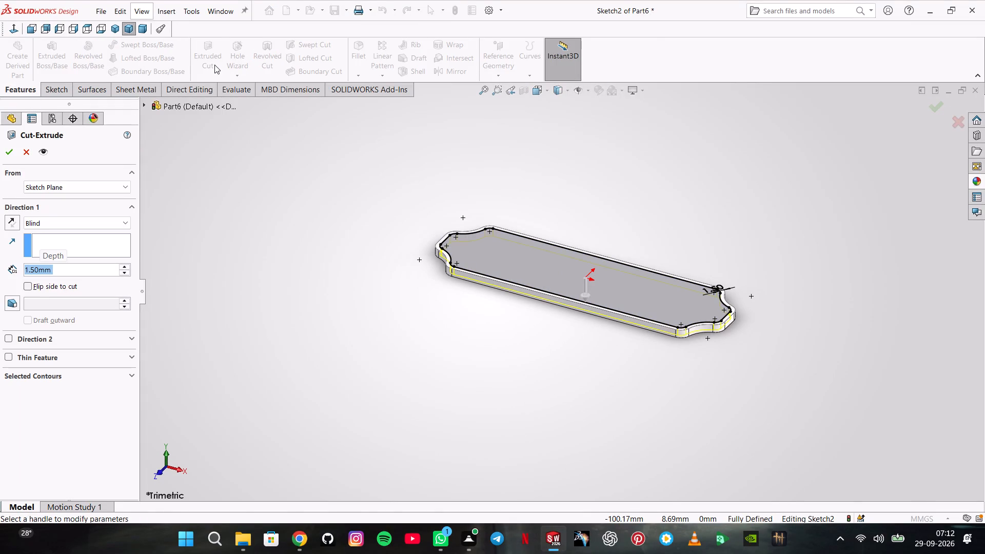
key("Return")
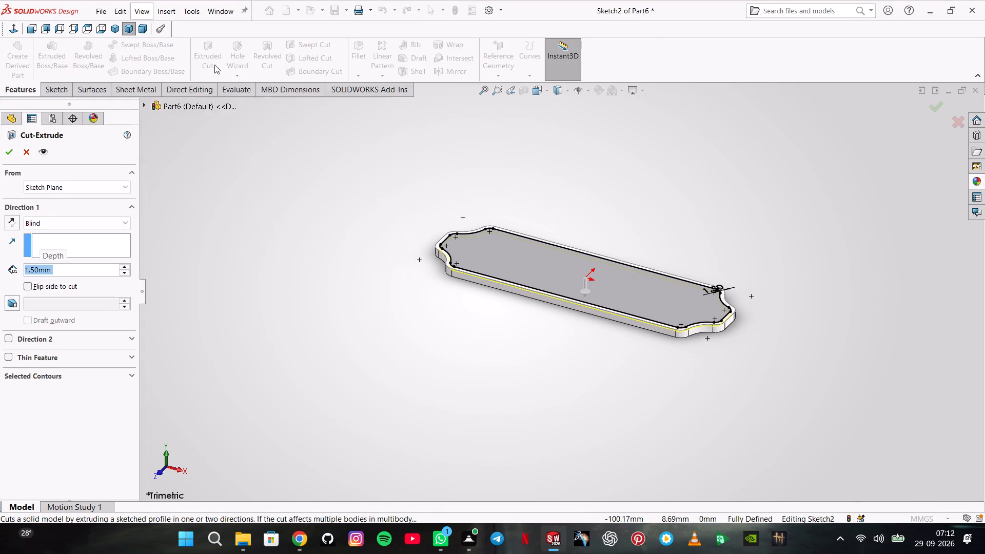
key("Return")
key("Return")
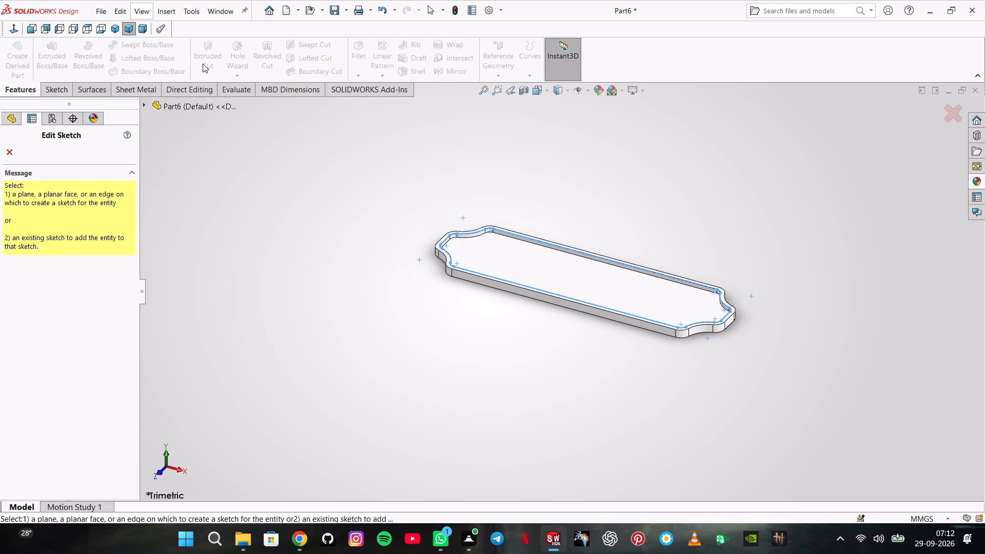
left_click(331, 177)
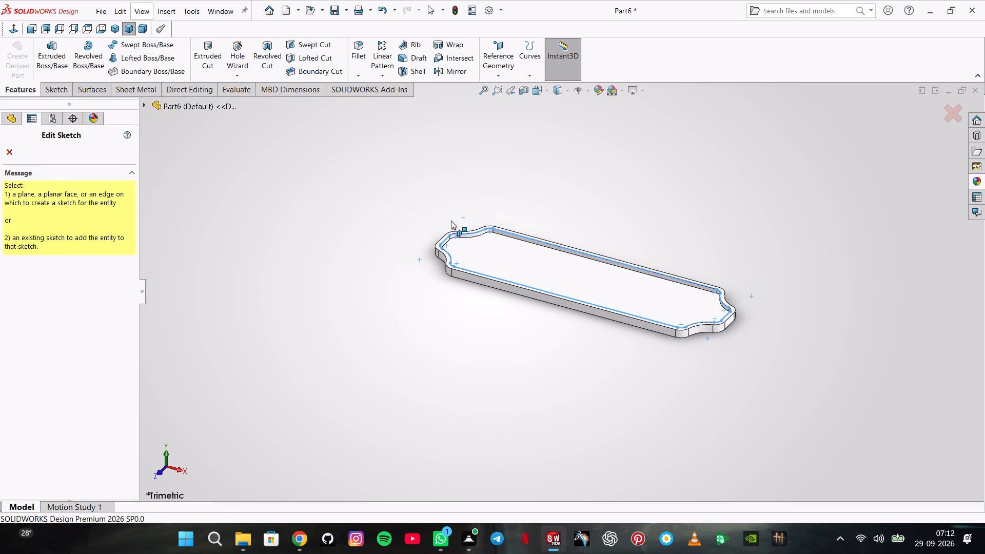
left_click(8, 151)
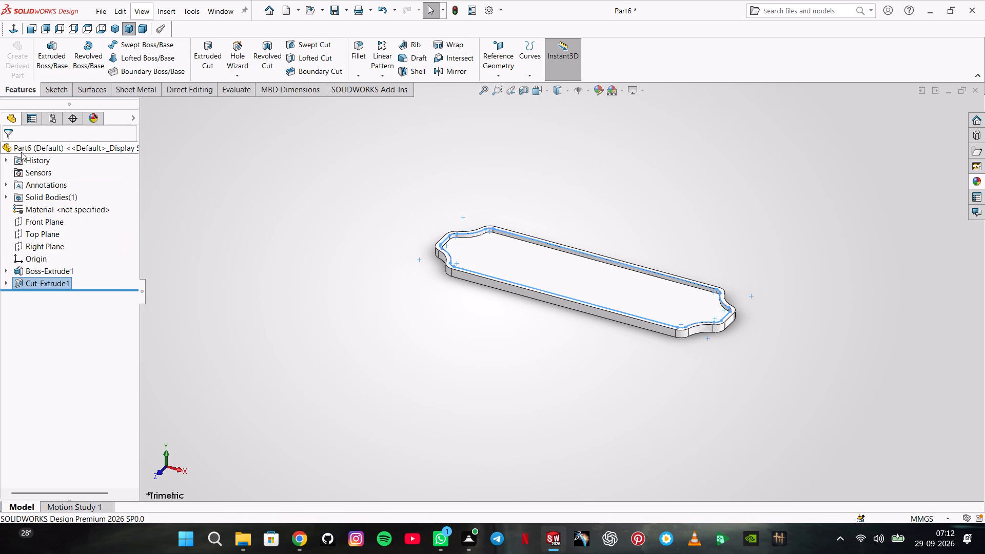
left_click(263, 188)
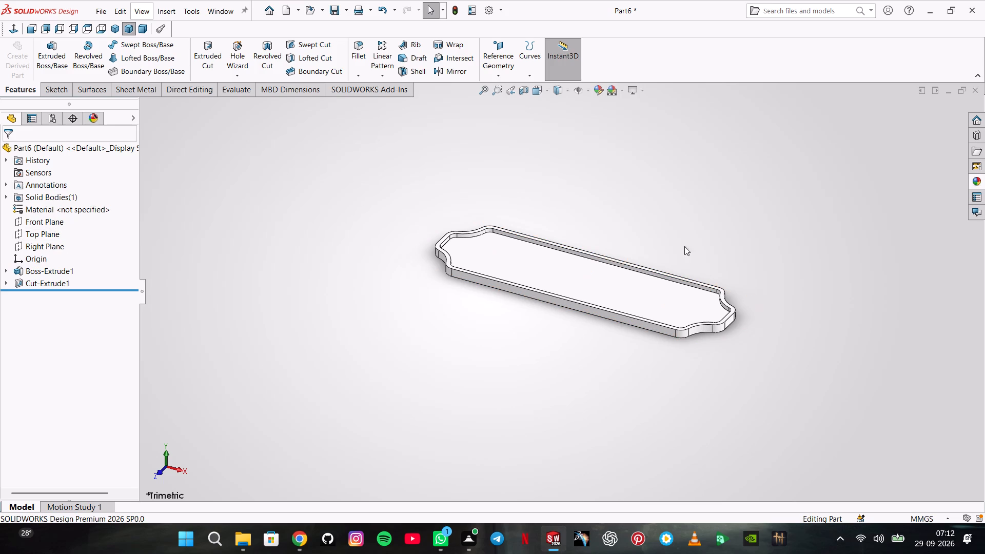
Sketch on the pocket floor two concentric circles about 38 mm left of the origin and level with it, the outer radius about 6 mm.
left_click(592, 292)
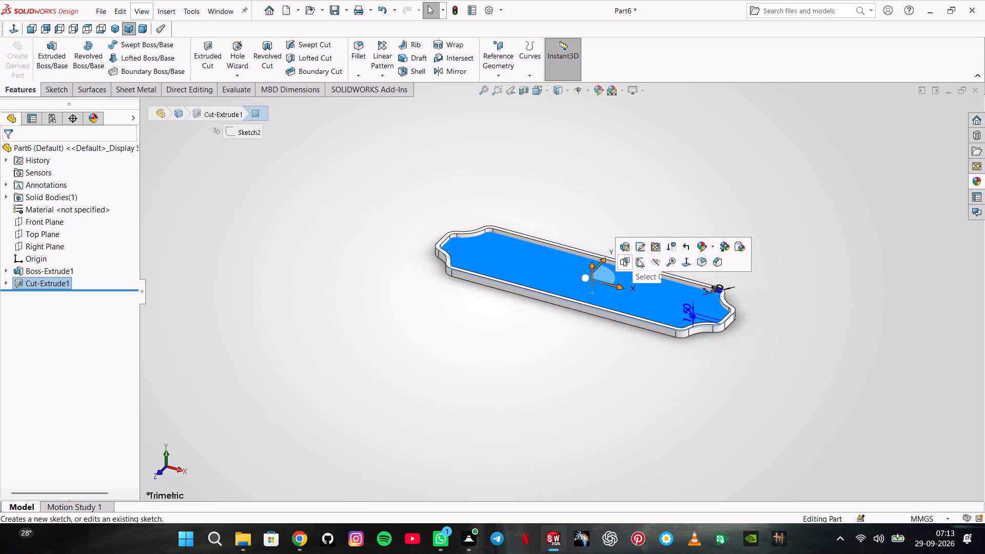
left_click(638, 259)
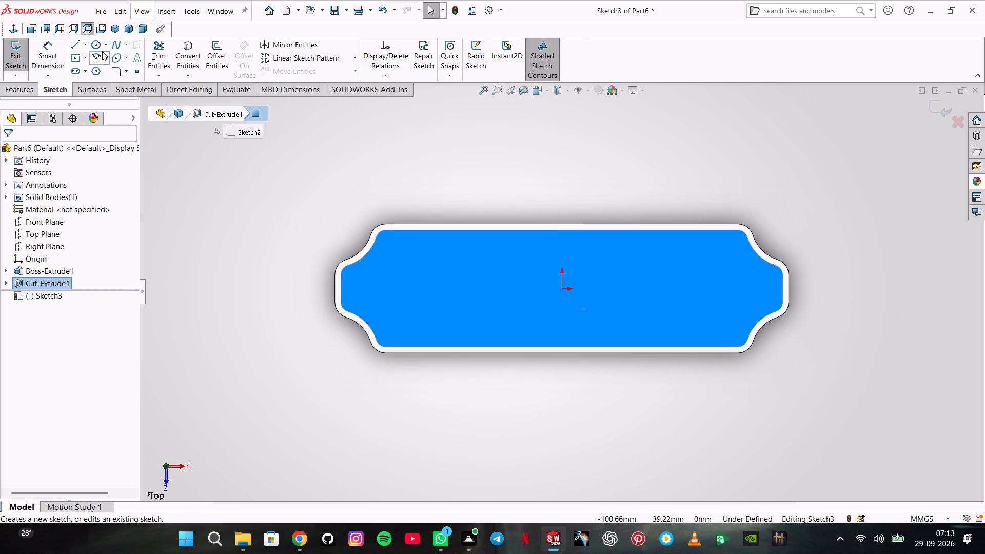
left_click(100, 47)
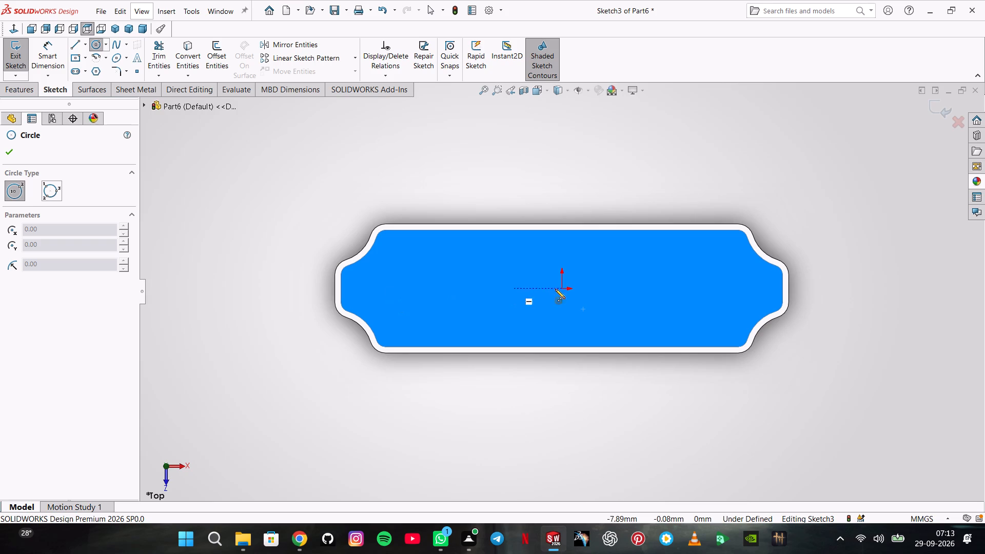
left_click(403, 290)
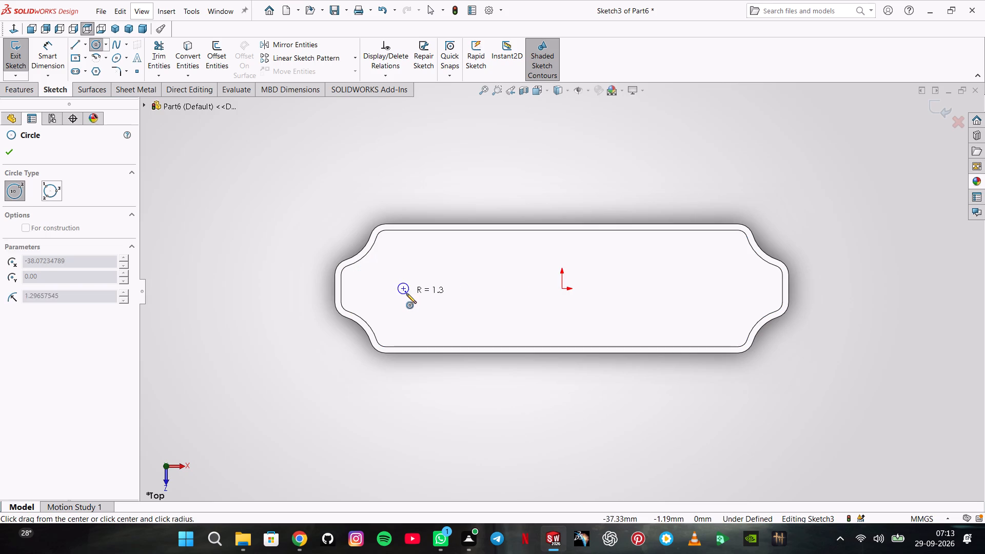
left_click(408, 301)
left_click(404, 289)
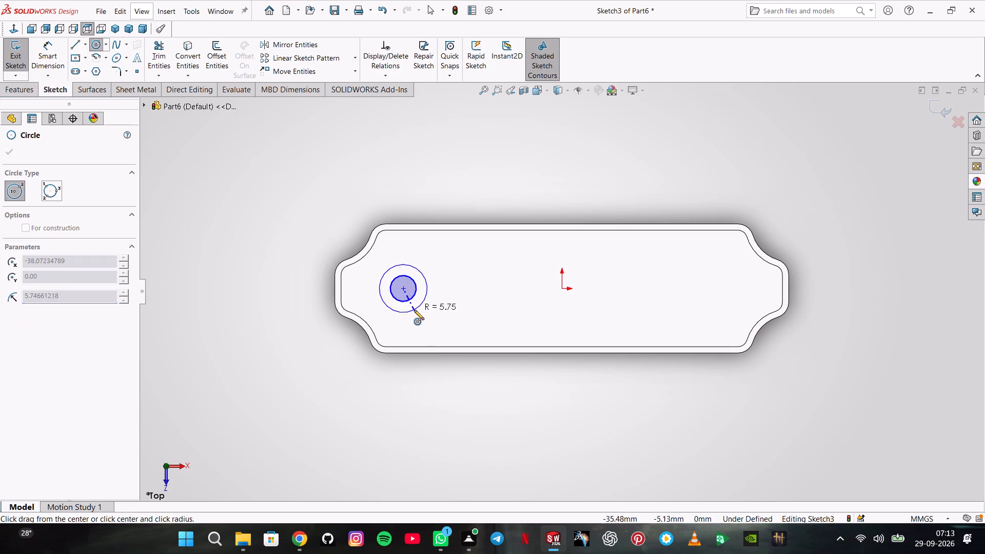
left_click(414, 311)
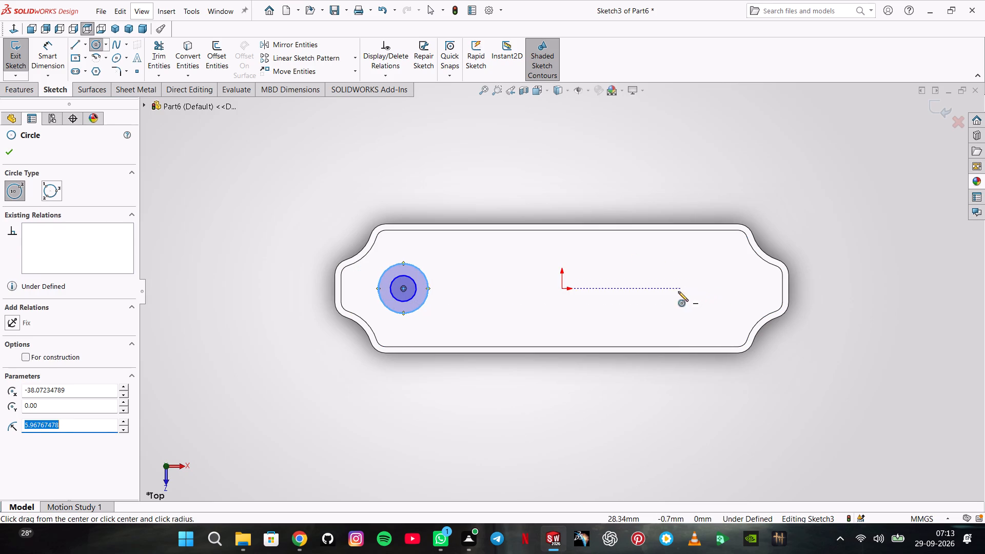
Sketch two concentric circles about 37 mm right of the origin and level with it, the inner radius about 2 mm.
left_click(716, 290)
left_click(719, 307)
left_click(717, 290)
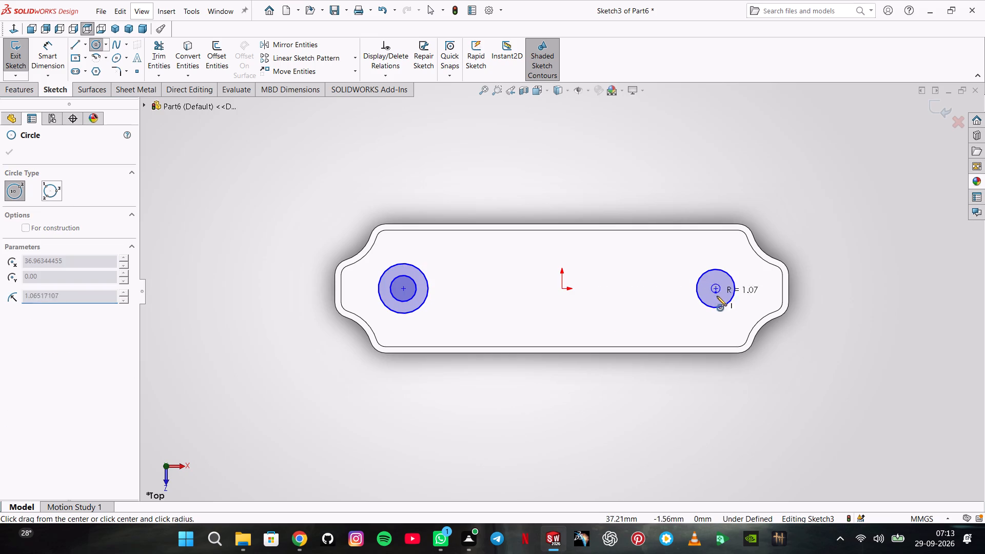
left_click(717, 297)
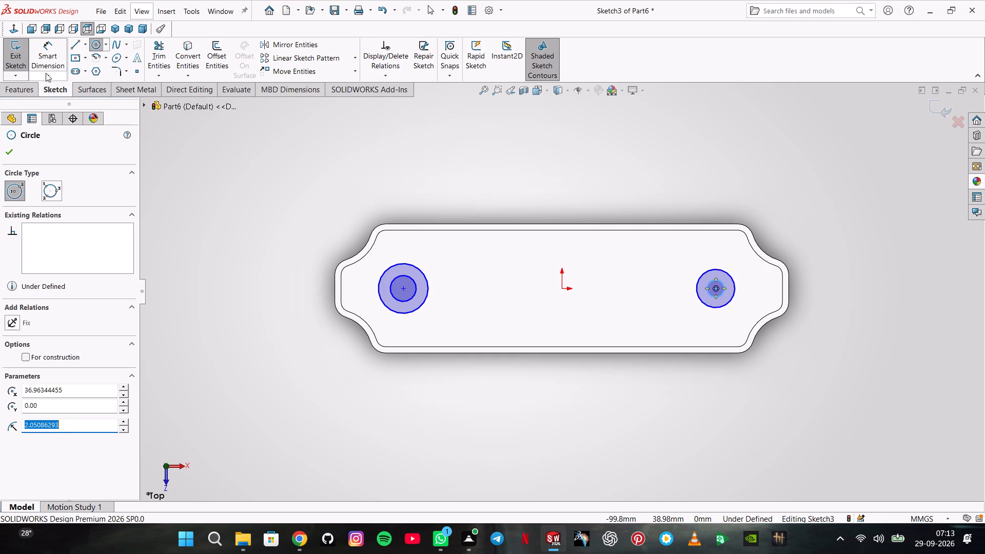
left_click(46, 72)
key("Escape")
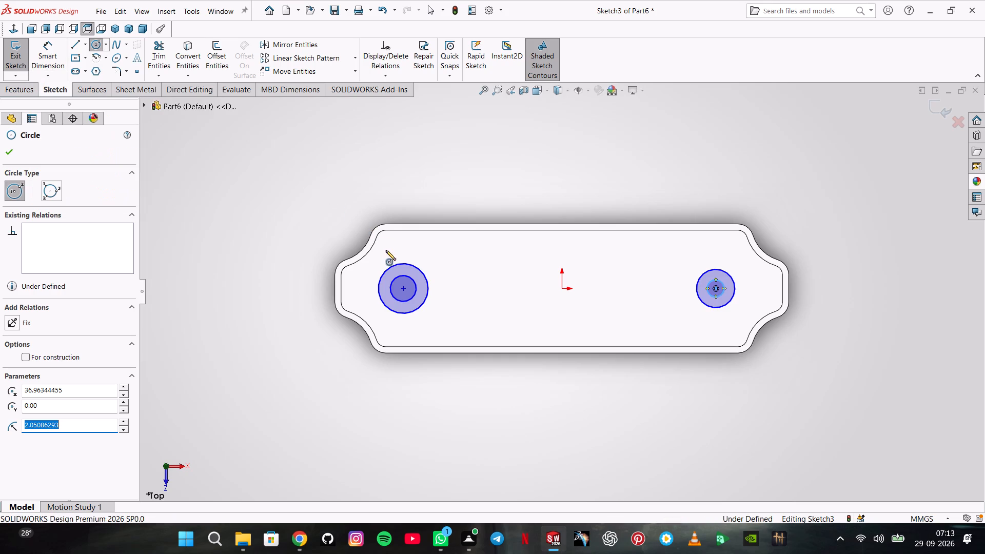
left_click(402, 266)
key("Escape")
key("Escape")
key("Escape")
Add an equal relation between the outer circles of the left and right pairs.
left_click(404, 269)
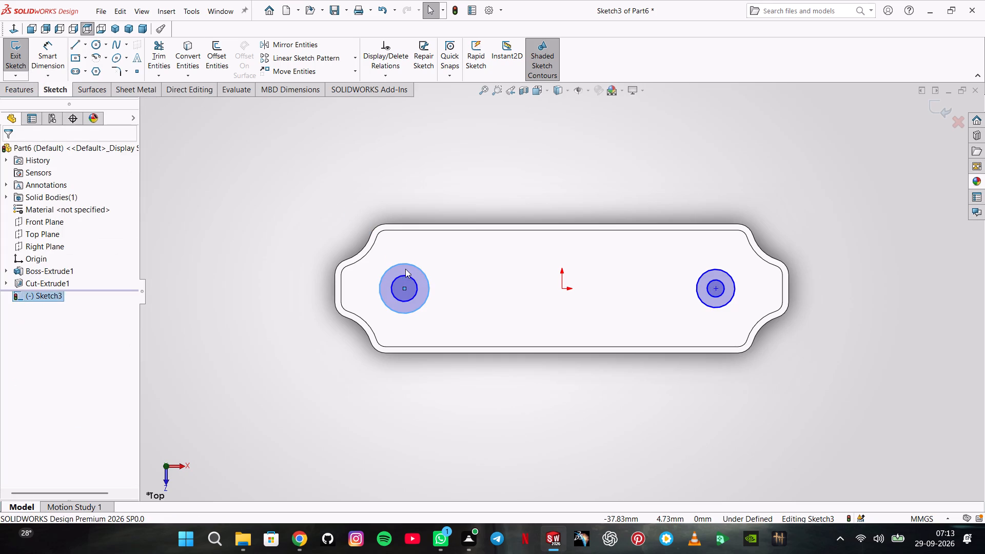
left_click(406, 279, "shift")
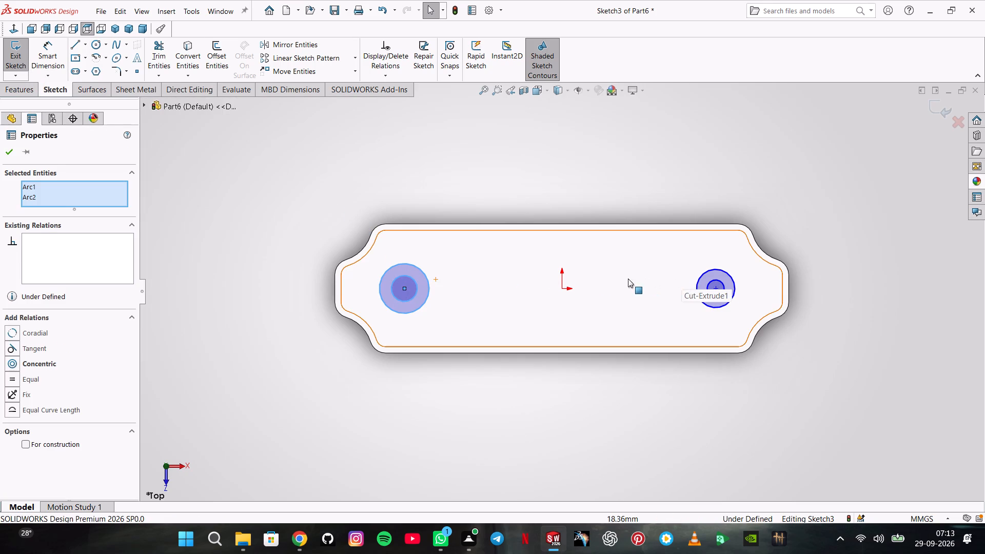
key("Escape")
left_click(411, 266)
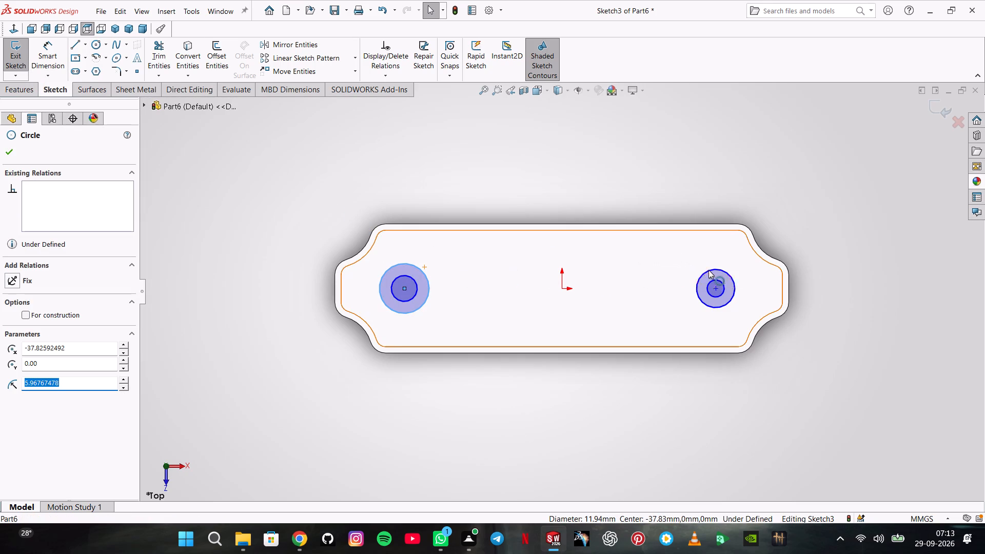
left_click(712, 271, "shift")
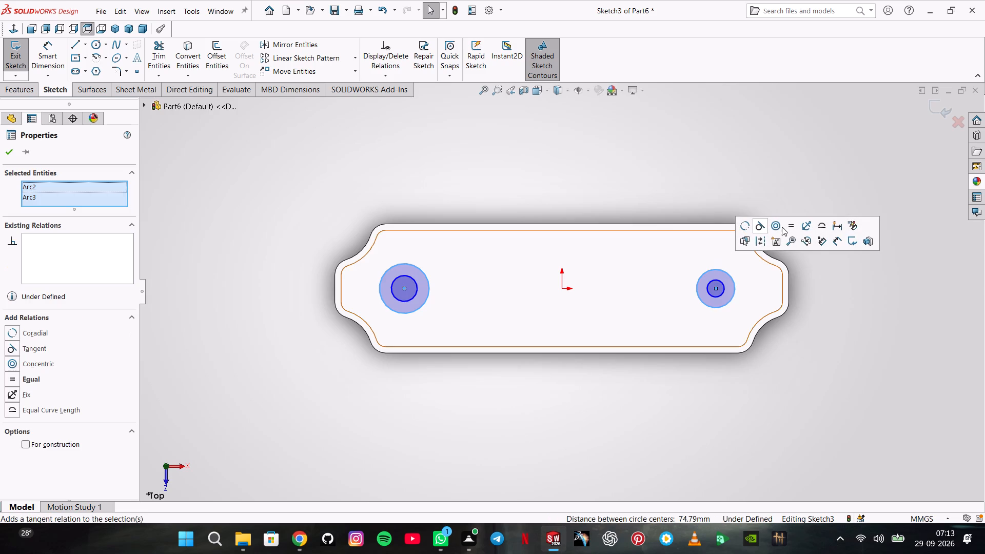
left_click(793, 224)
key("Escape")
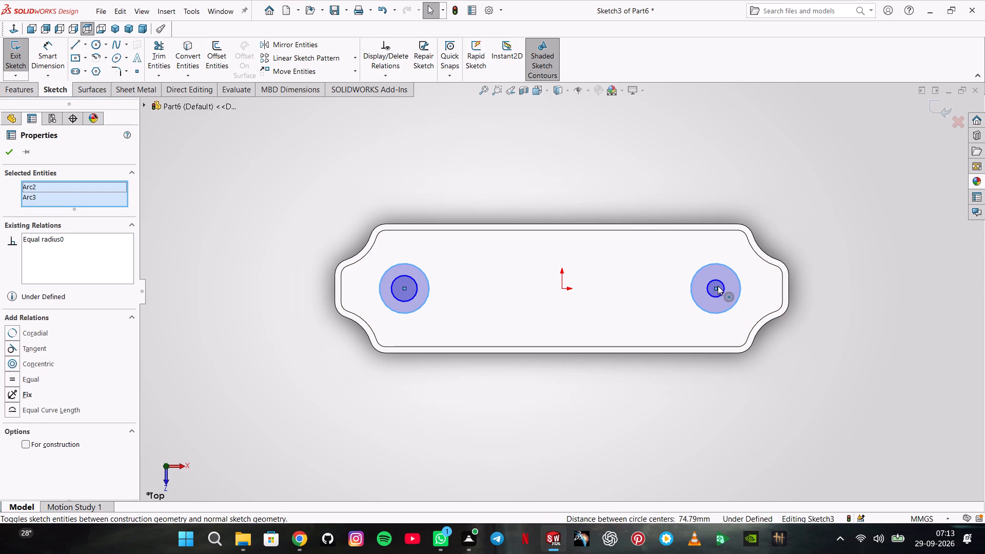
key("Escape")
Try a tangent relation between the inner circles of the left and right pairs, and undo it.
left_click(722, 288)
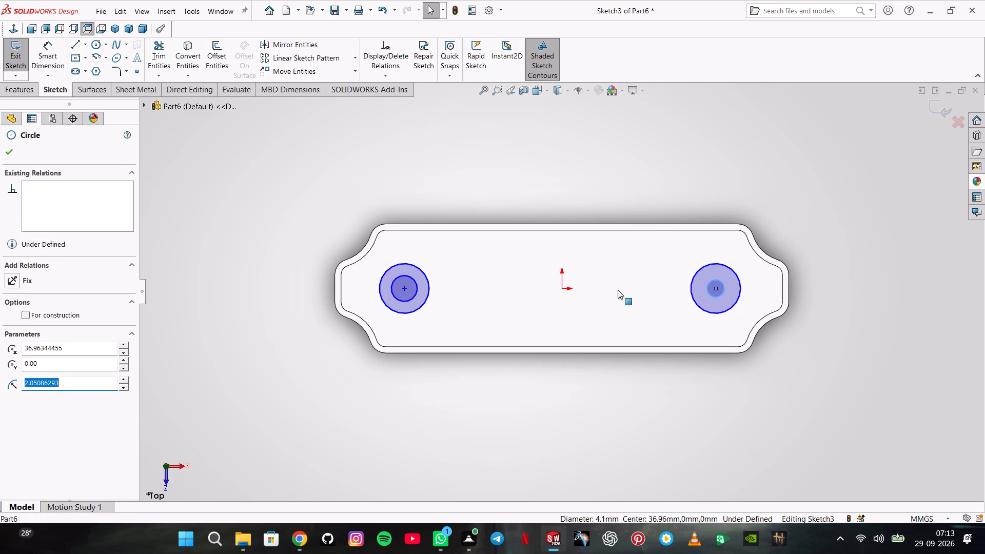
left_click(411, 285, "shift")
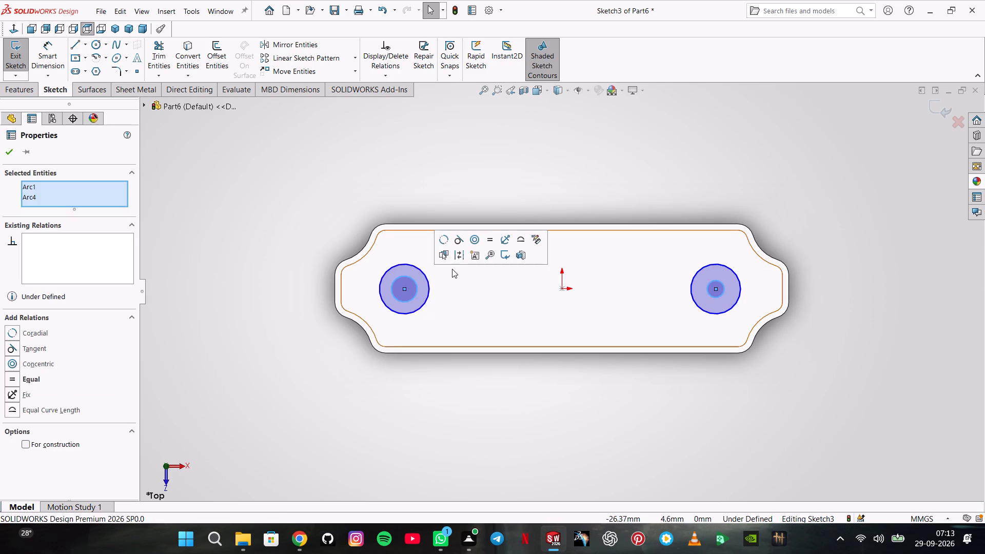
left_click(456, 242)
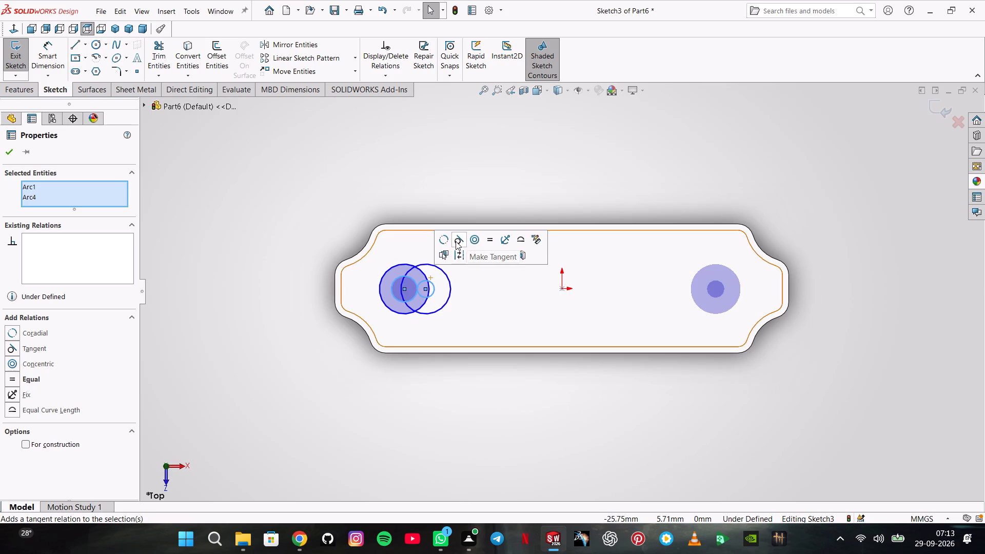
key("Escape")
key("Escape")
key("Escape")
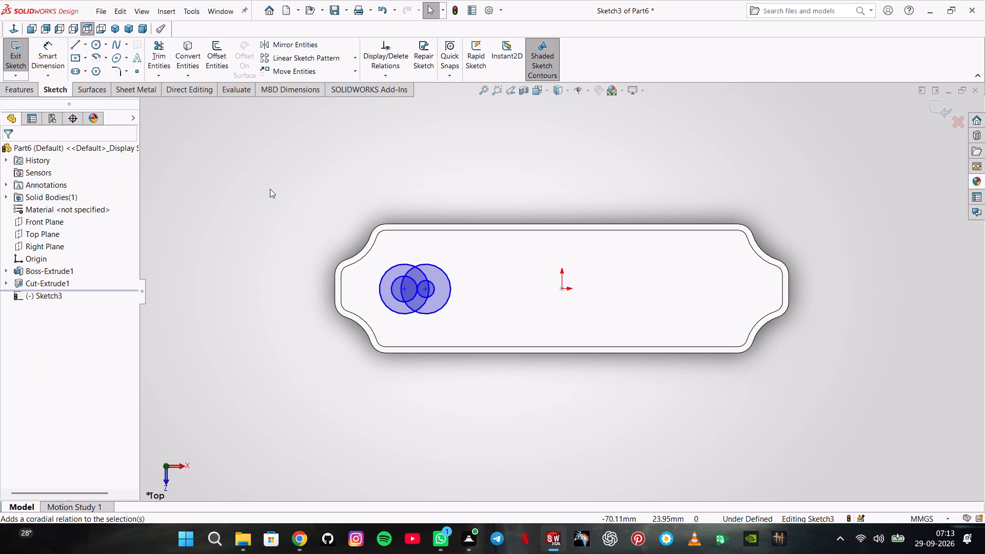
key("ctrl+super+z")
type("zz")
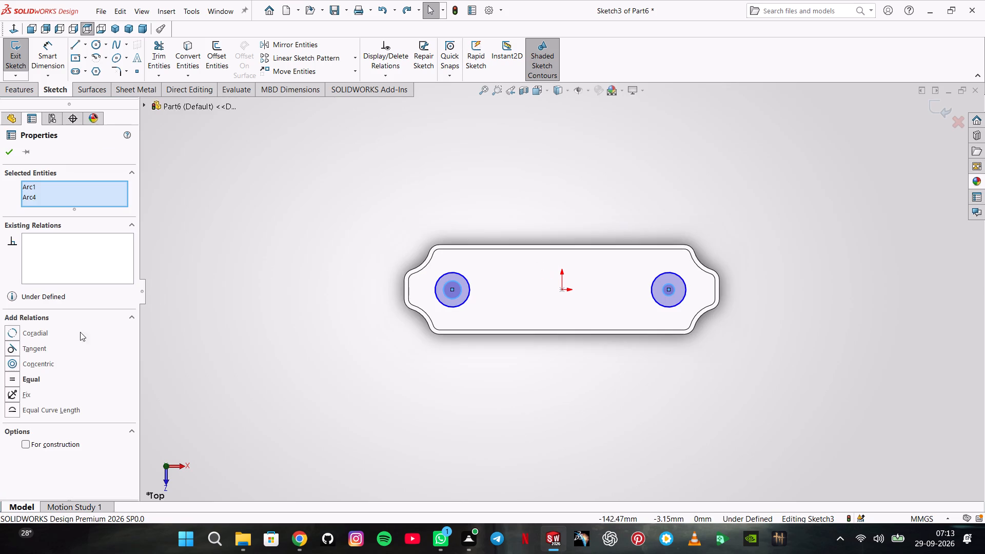
Add an equal relation between the inner circles of the left and right pairs.
left_click(52, 380)
left_click(310, 287)
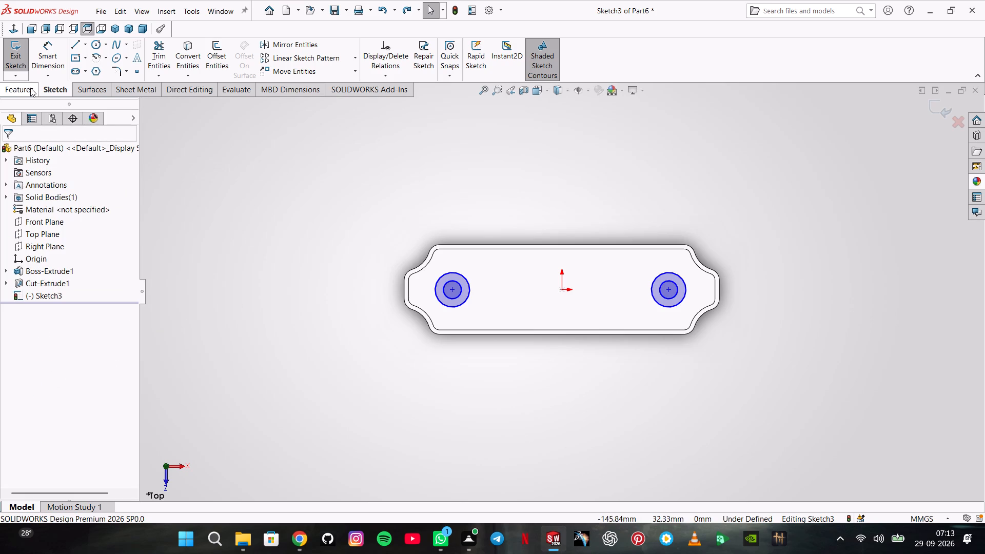
Dimension the left pair of circles with an outer diameter of 8 mm and an inner diameter of 5 mm.
left_click(54, 53)
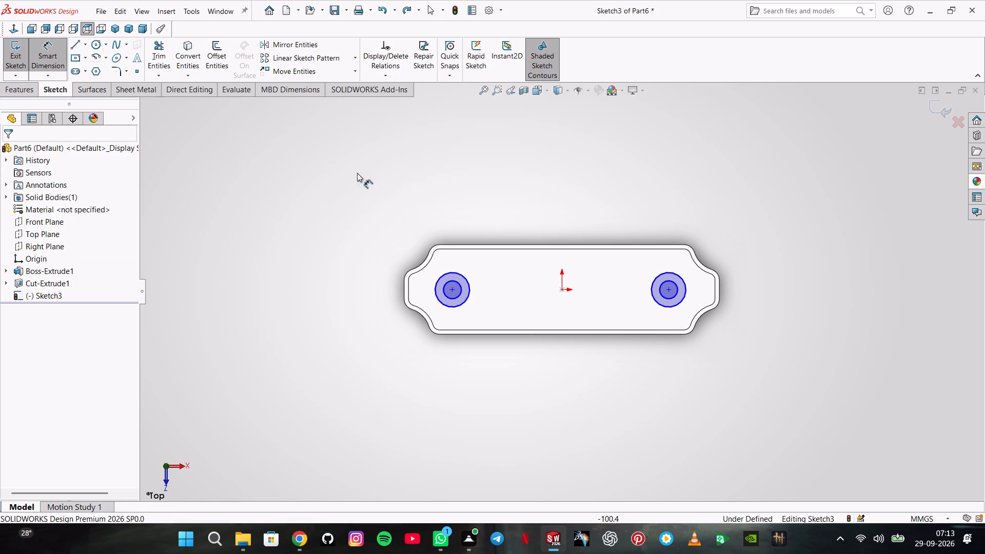
left_click(437, 291)
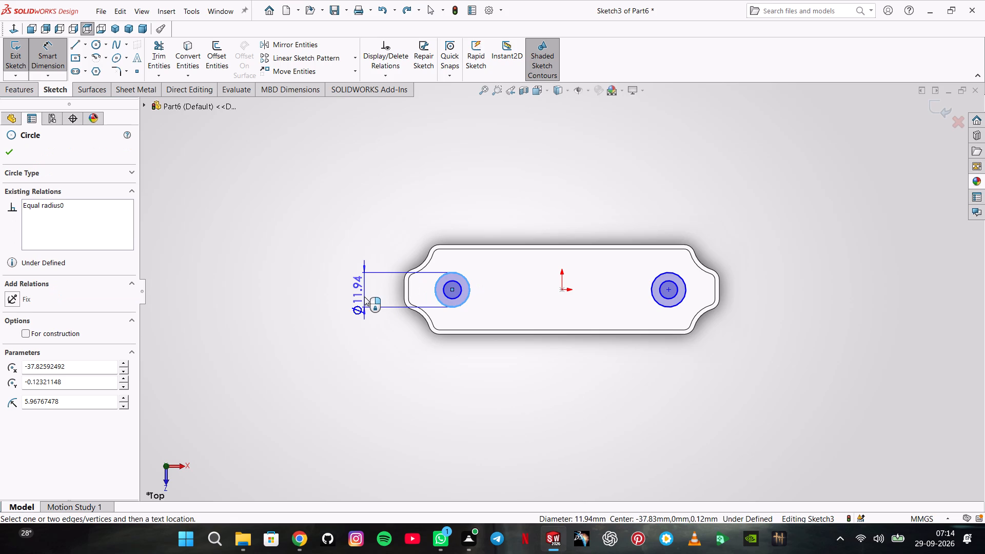
left_click(364, 296)
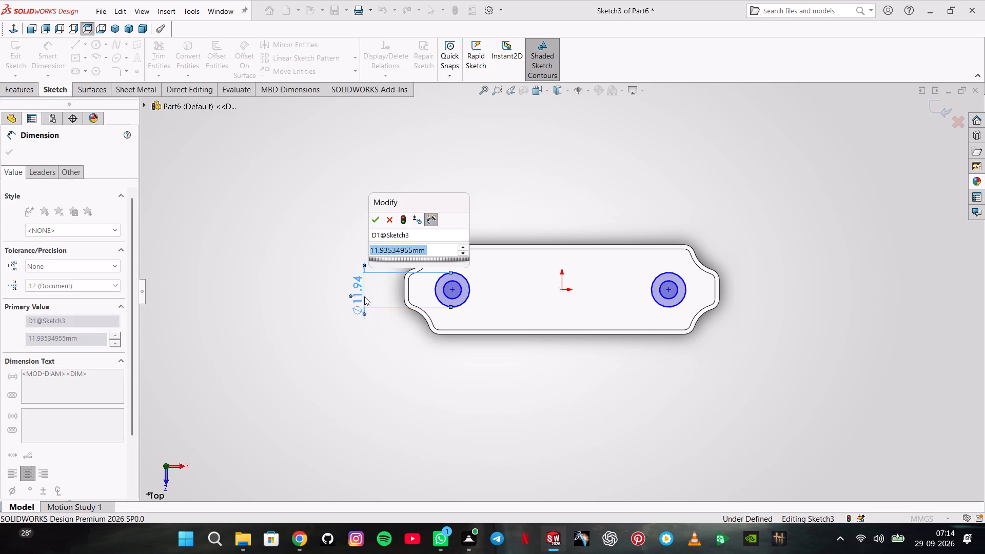
key("8")
key("Return")
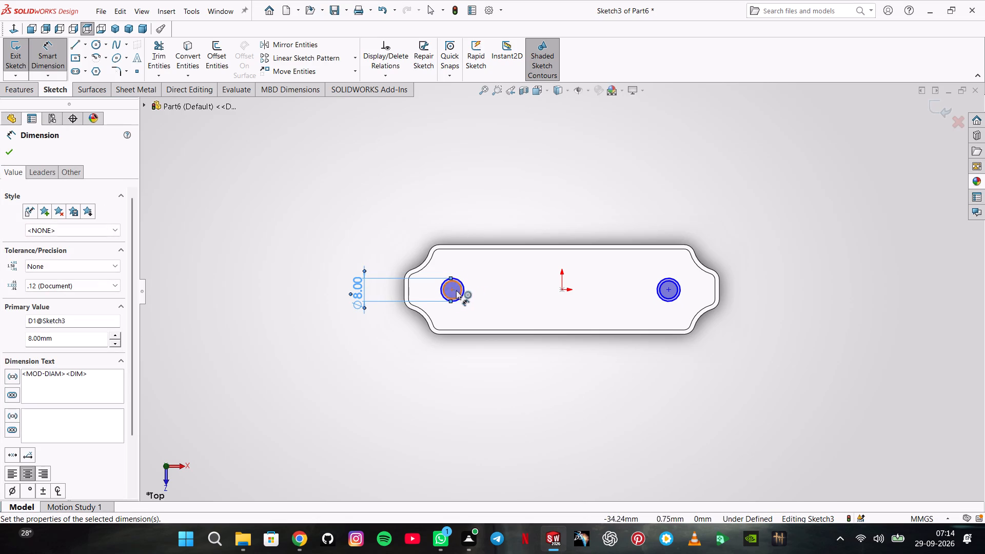
left_click(446, 292)
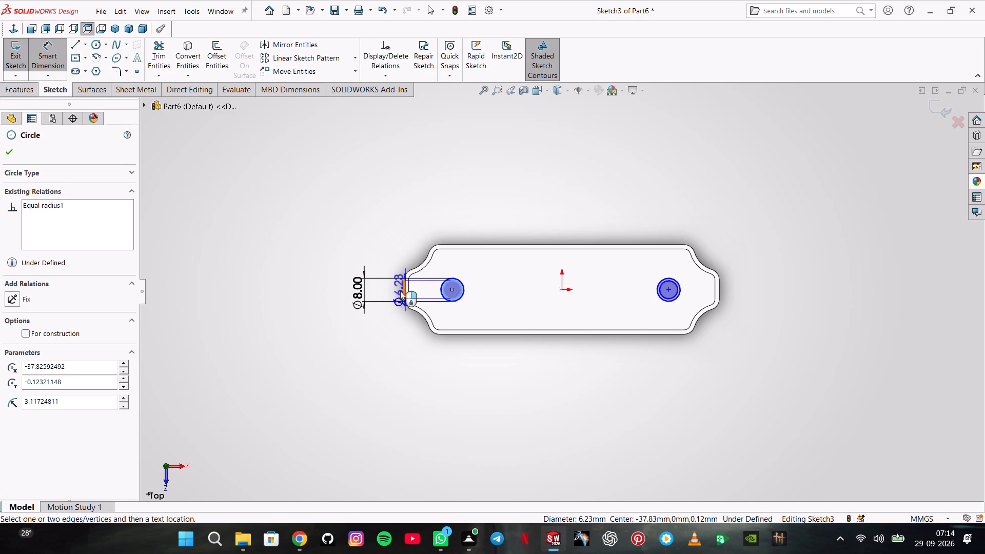
left_click(387, 289)
key("5")
key("Return")
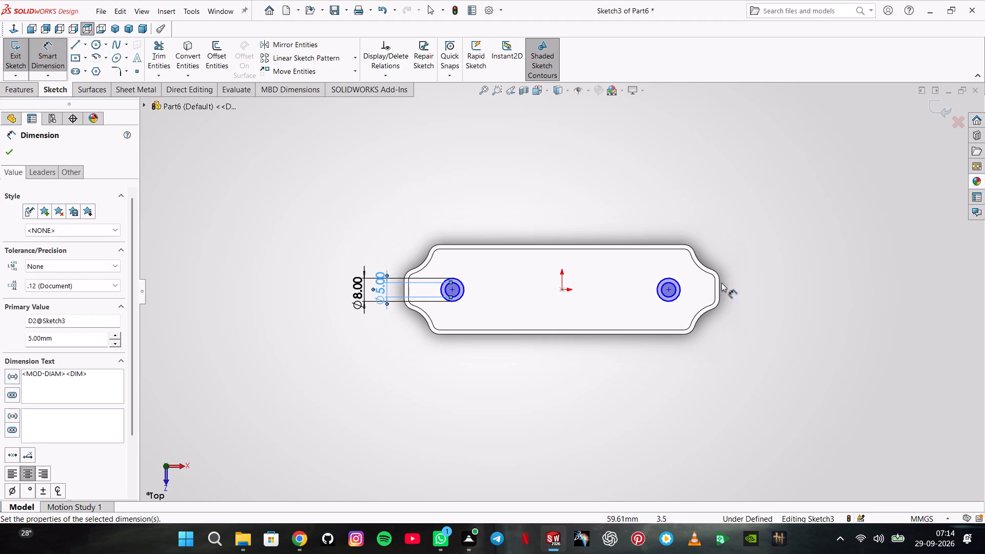
Add a reference diameter dimension to the outer circle of the right pair.
left_click(678, 290)
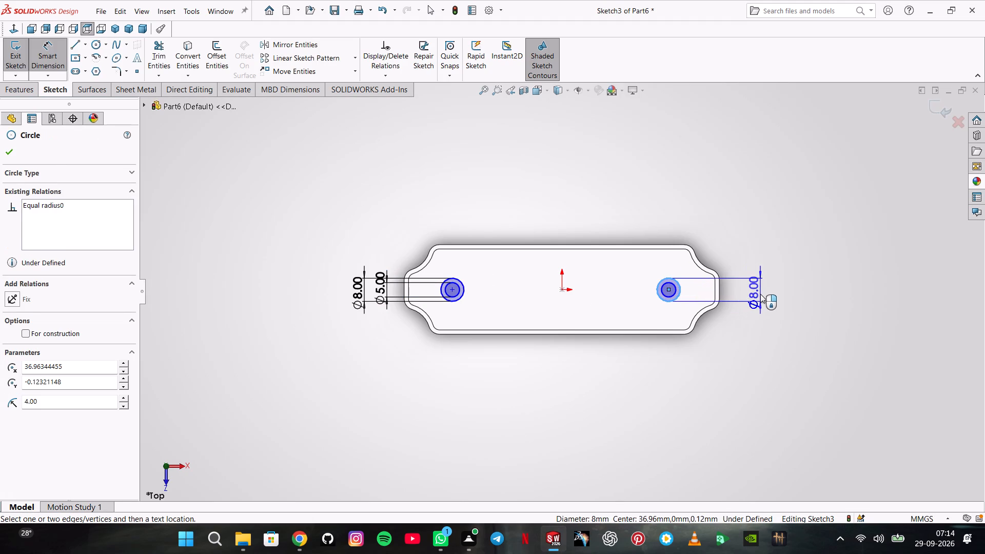
left_click(760, 294)
key("Return")
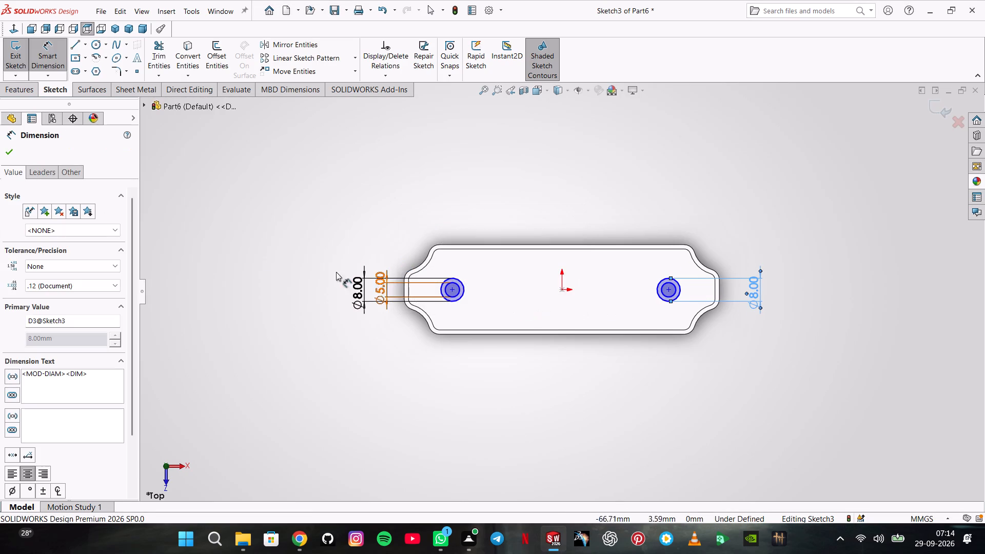
Dimension the centre of the left circle pair 9 mm from the plate's left end edge.
left_click(1, 154)
left_click(11, 144)
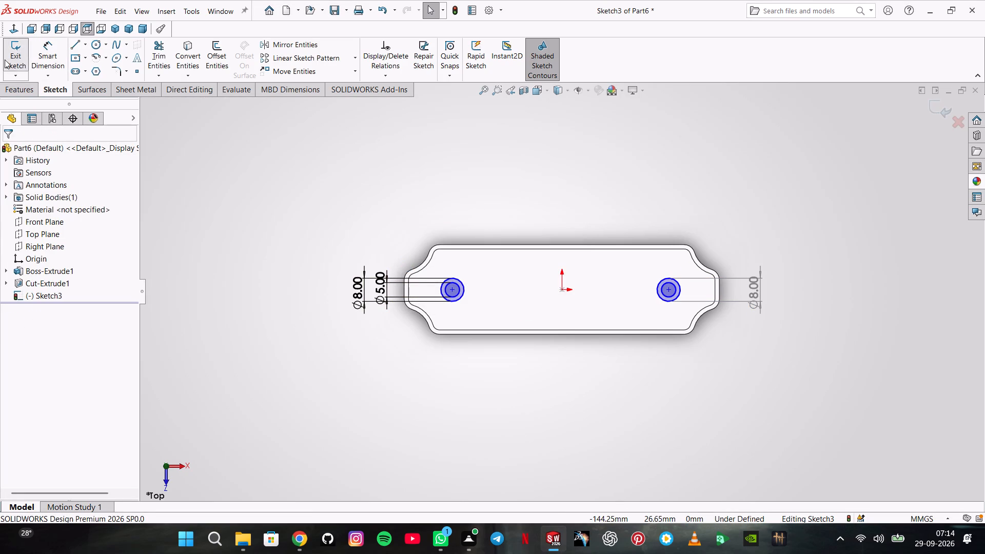
left_click(18, 89)
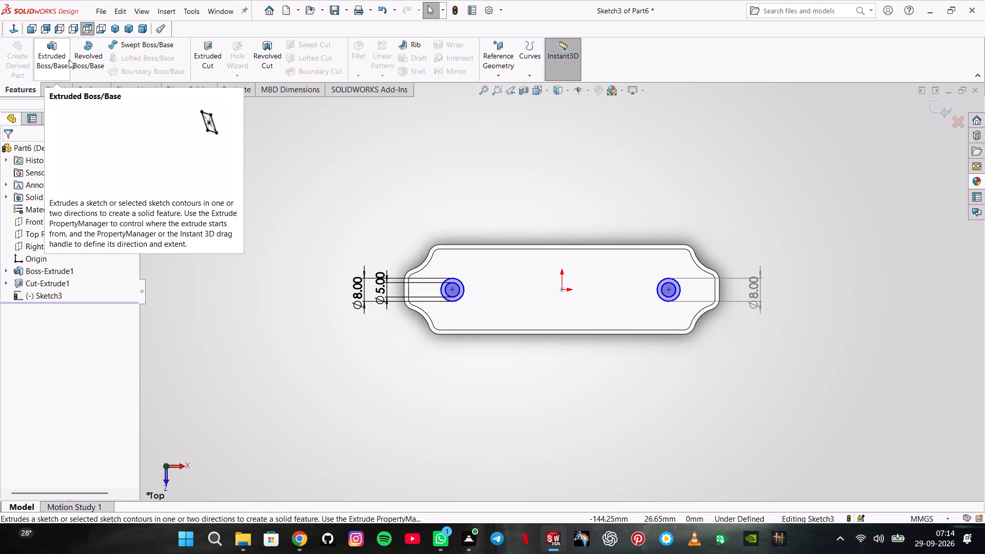
left_click(43, 88)
left_click(47, 66)
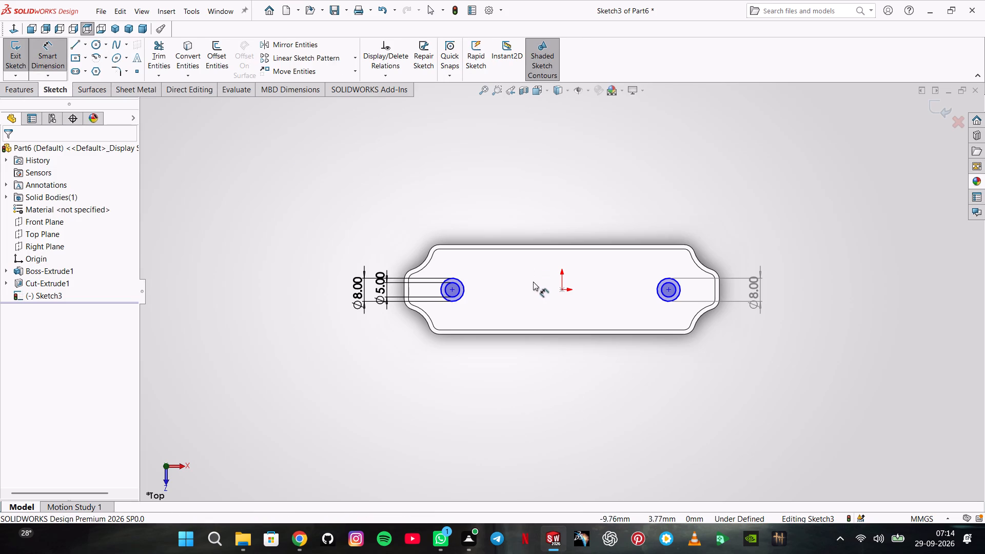
left_click(451, 288)
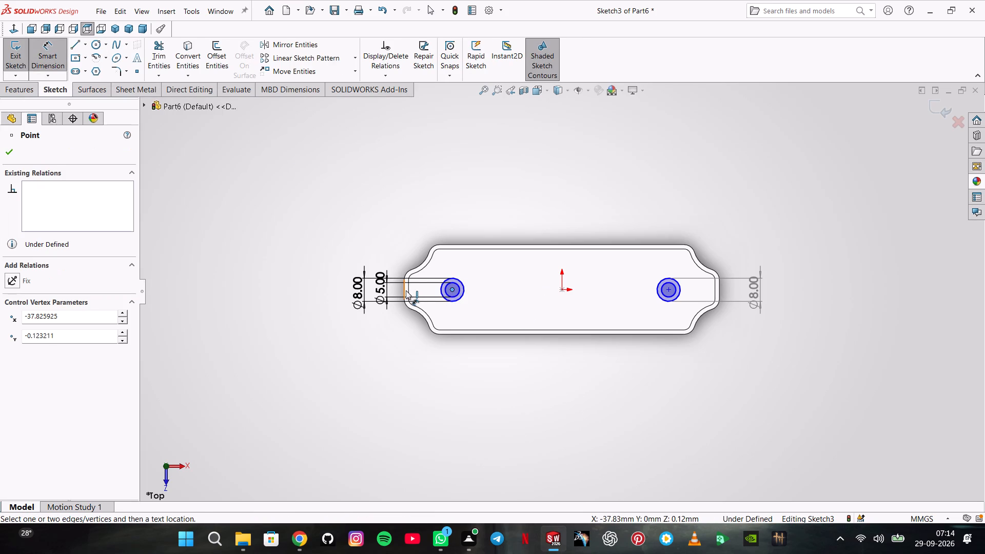
left_click(406, 290)
left_click(442, 378)
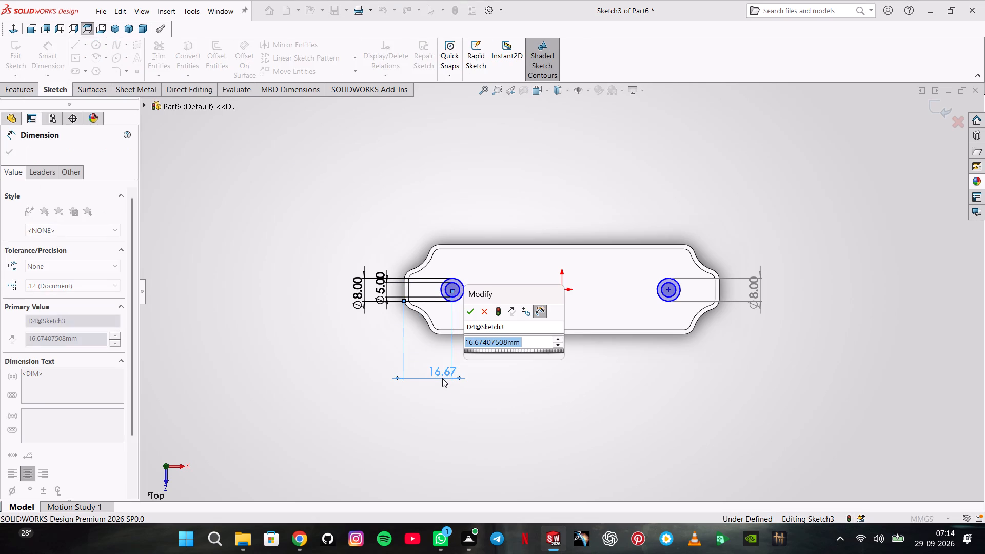
key("9")
key("Return")
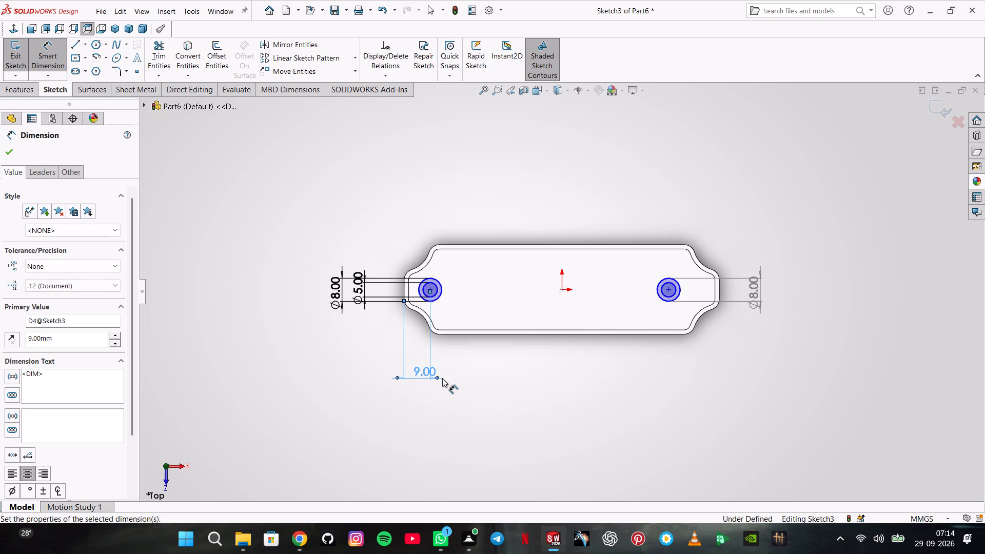
key("Escape")
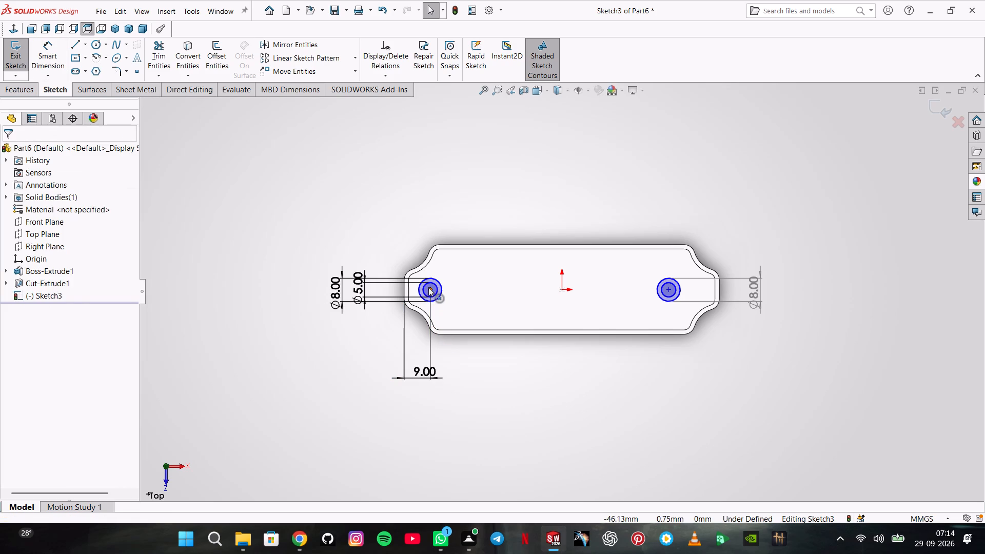
Add a horizontal relation between the centre of the left circle pair and the origin.
left_click(428, 287)
left_click(561, 289, "shift")
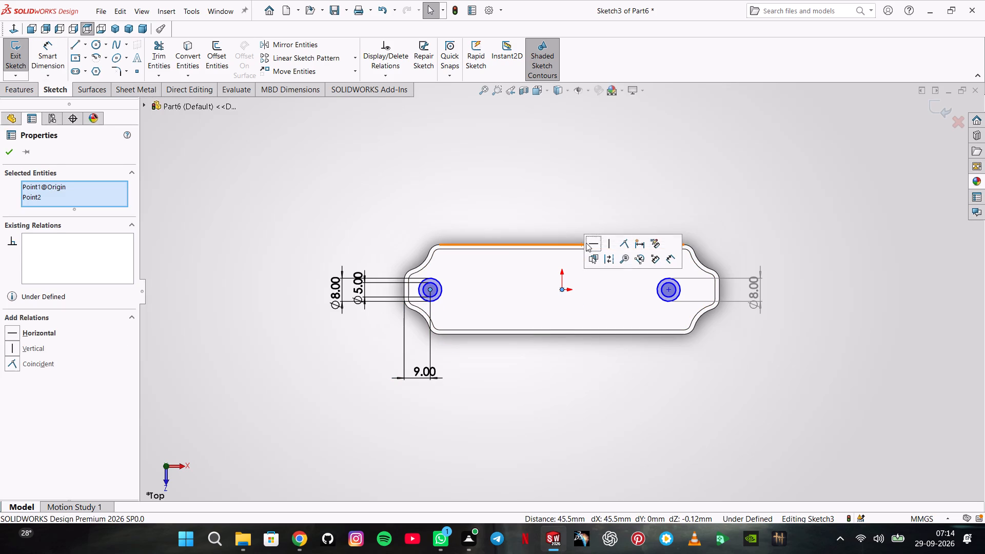
left_click(587, 243)
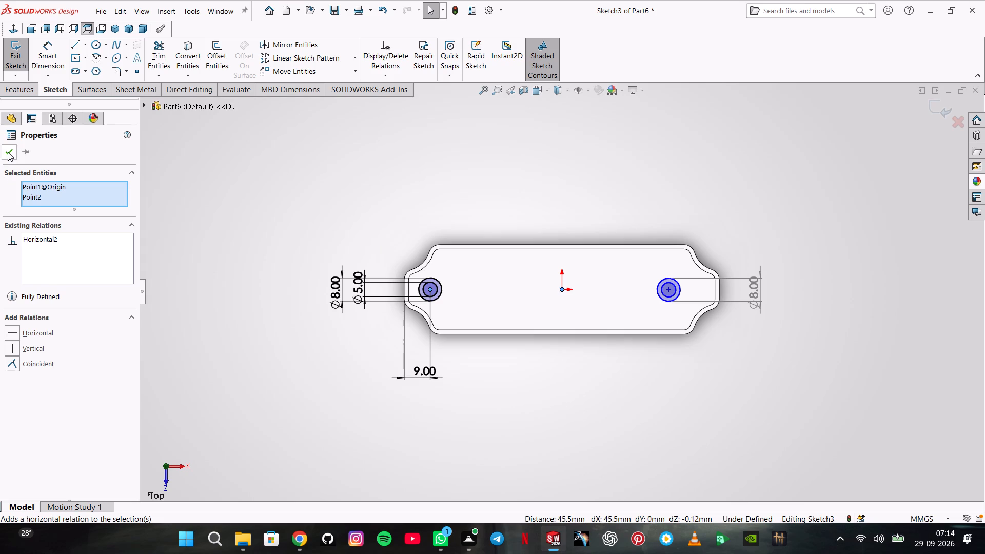
left_click(8, 152)
Start a boss extrusion of the ring profiles, blind in two directions, with a Direction 1 depth of 0.75 mm.
left_click(30, 99)
left_click(34, 93)
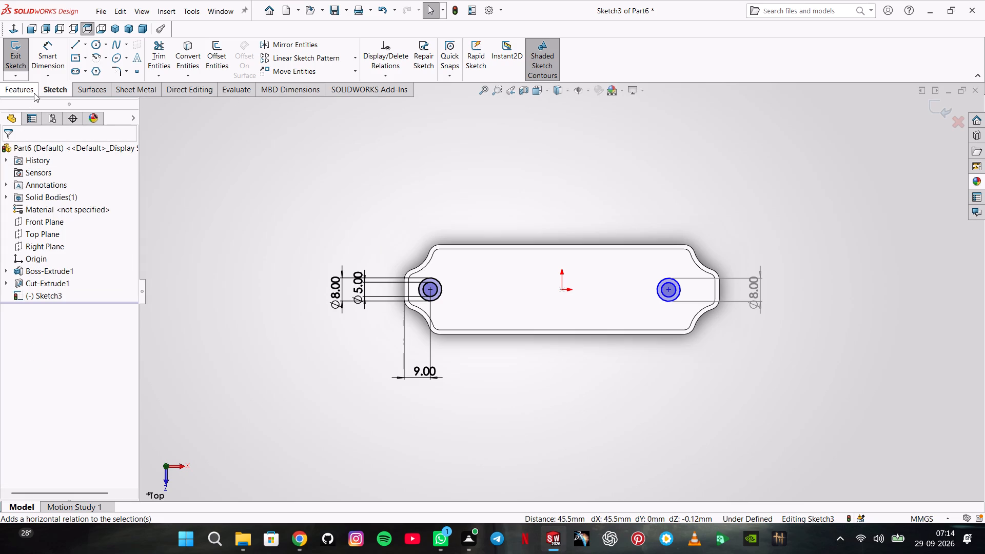
left_click(51, 66)
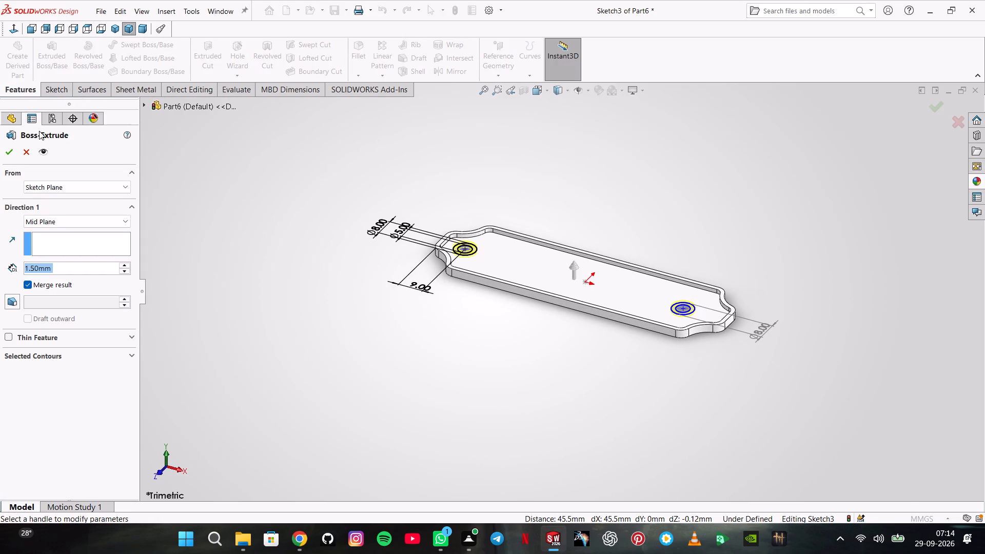
left_click(52, 221)
left_click(52, 228)
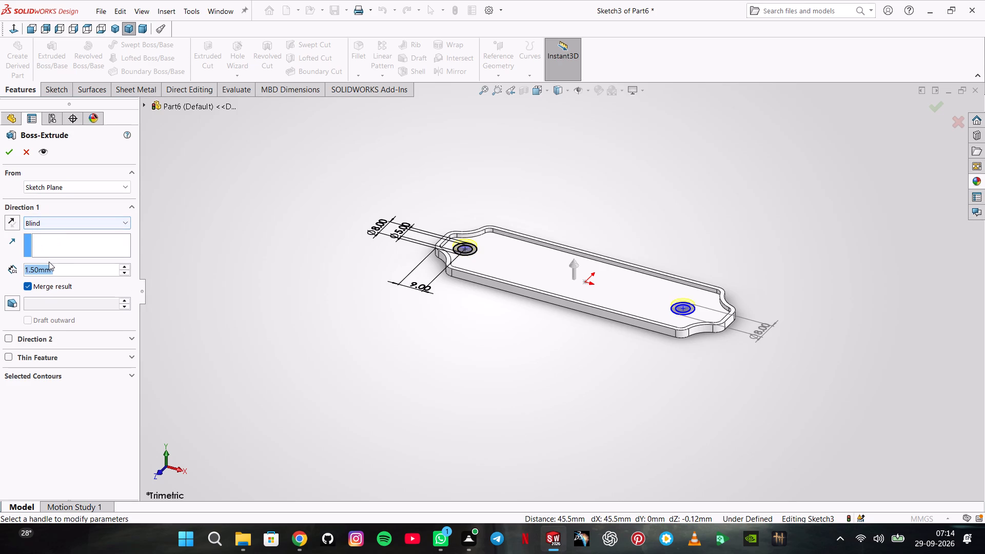
left_click(9, 341)
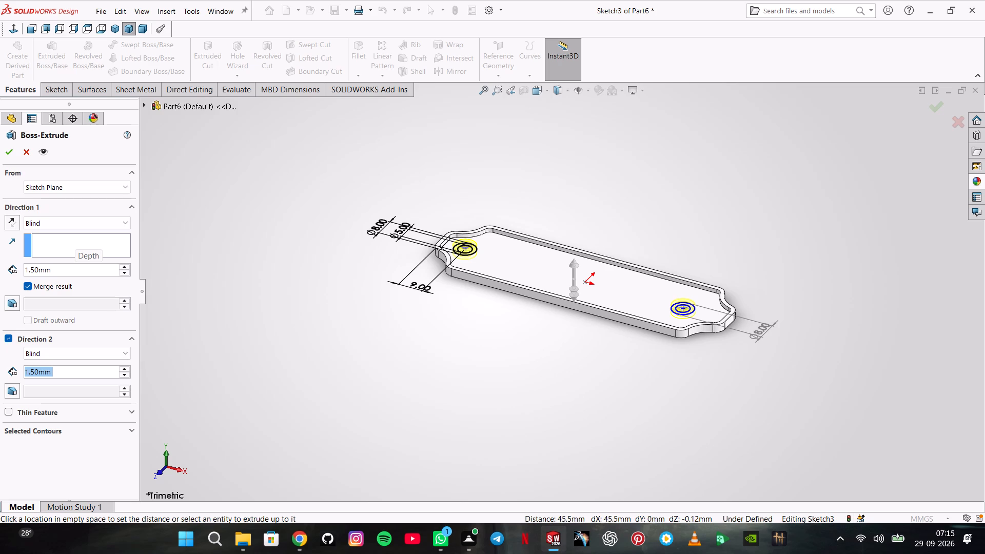
double_click(58, 270)
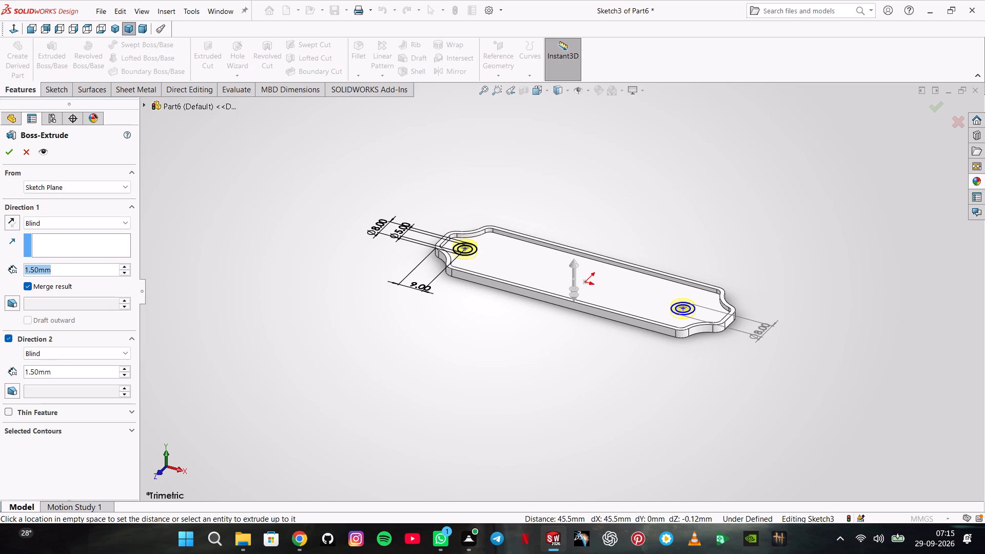
type("3-")
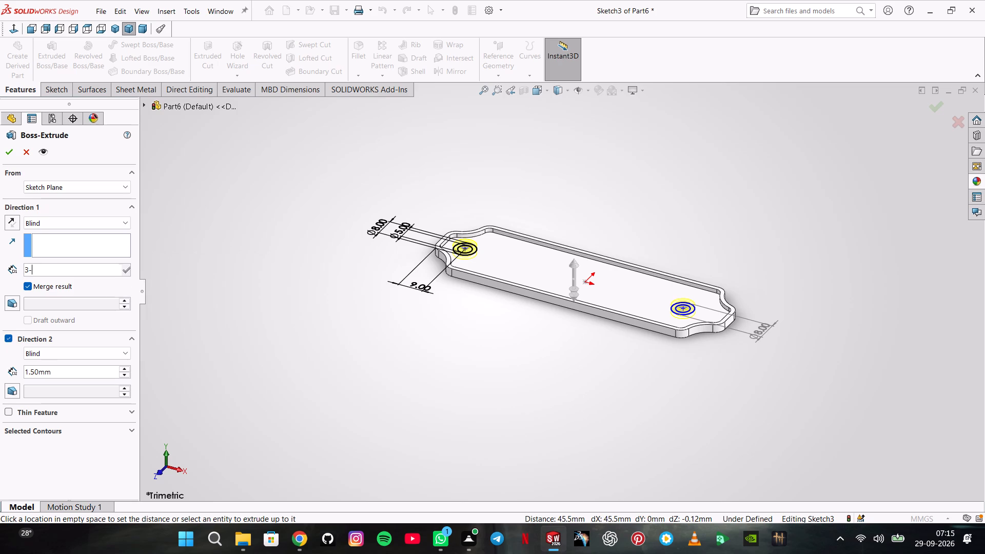
type("2.25")
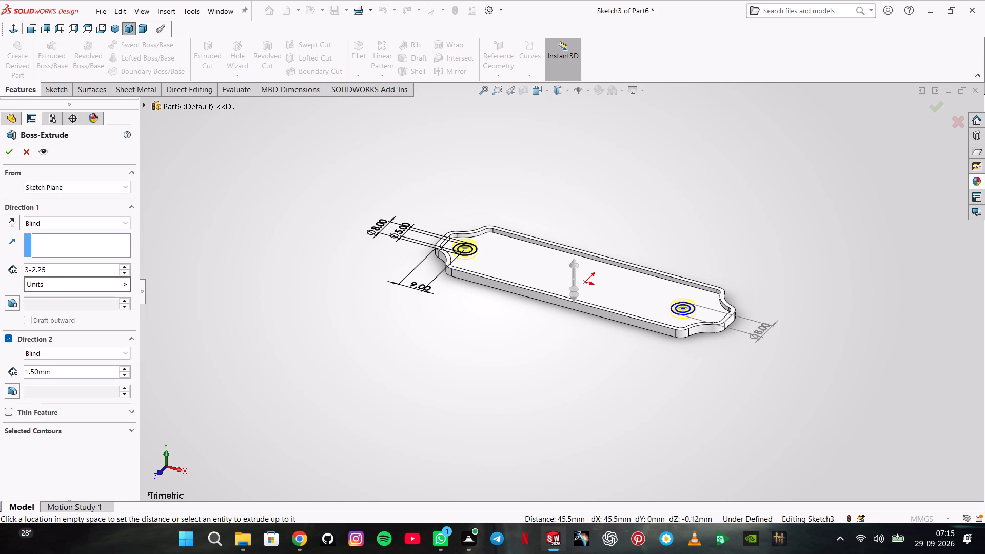
key("Return")
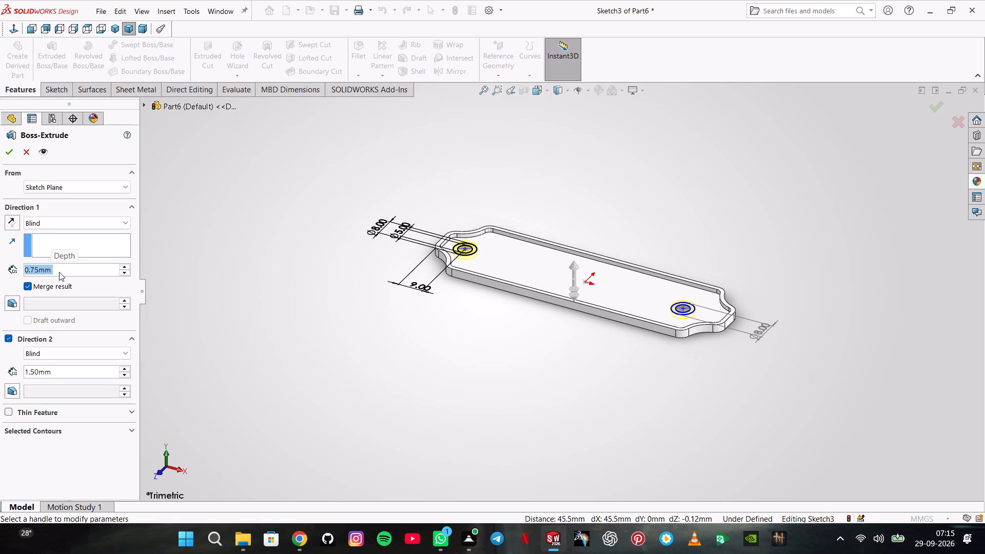
Set the Direction 2 depth to 2.25 mm and complete the boss extrusion of both rings.
double_click(62, 370)
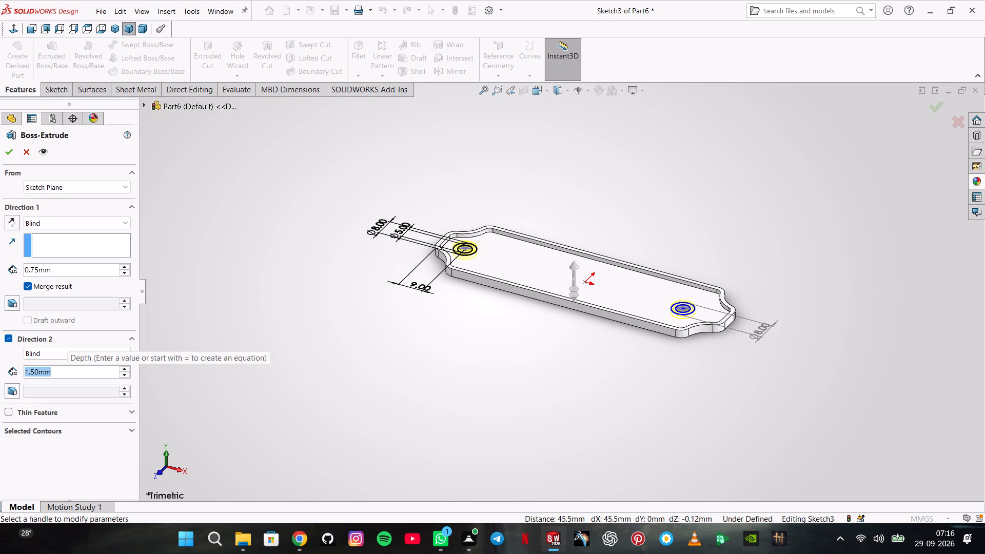
type("0.75")
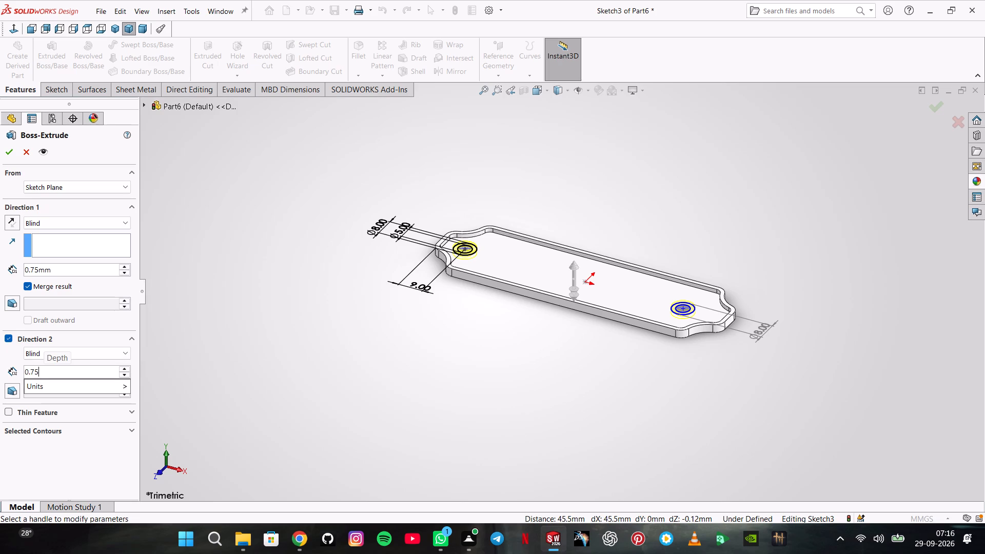
key("BackSpace")
key("BackSpace")
key("BackSpace")
key("BackSpace")
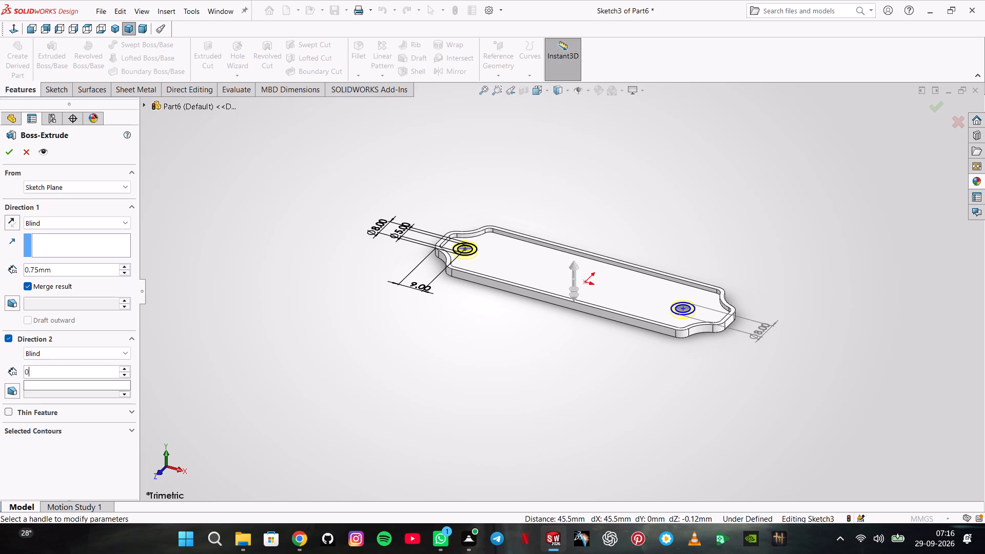
type("2.")
type("25")
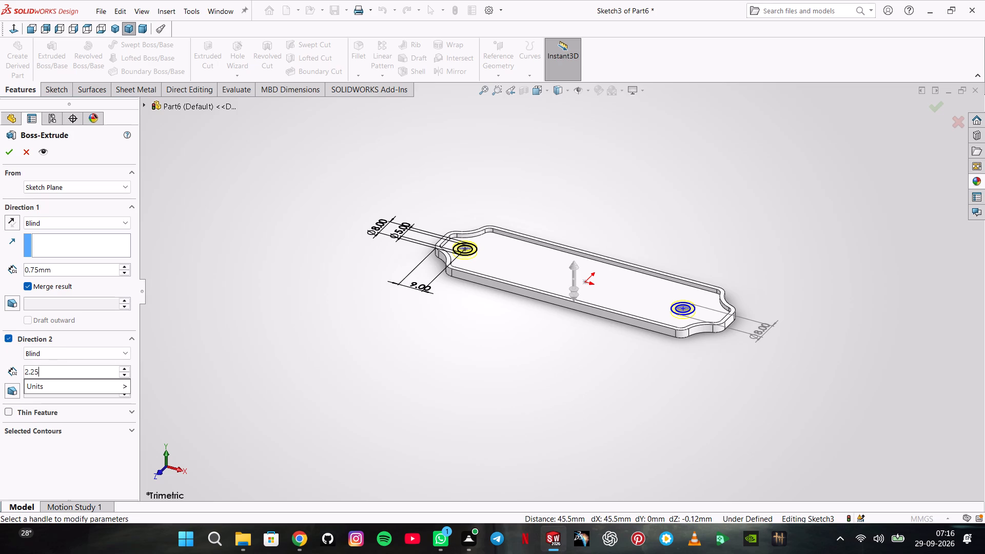
key("Return")
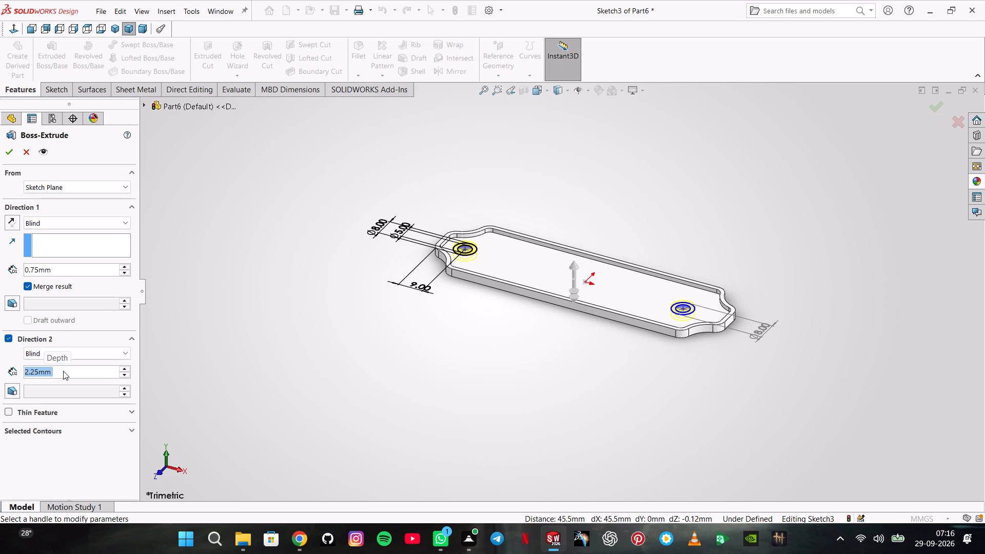
left_click(5, 147)
left_click(299, 261)
Start a sketch on the pocket floor and convert the left ring's inner edge and the face inside the right ring.
middle_click_drag(391, 286, 391, 286)
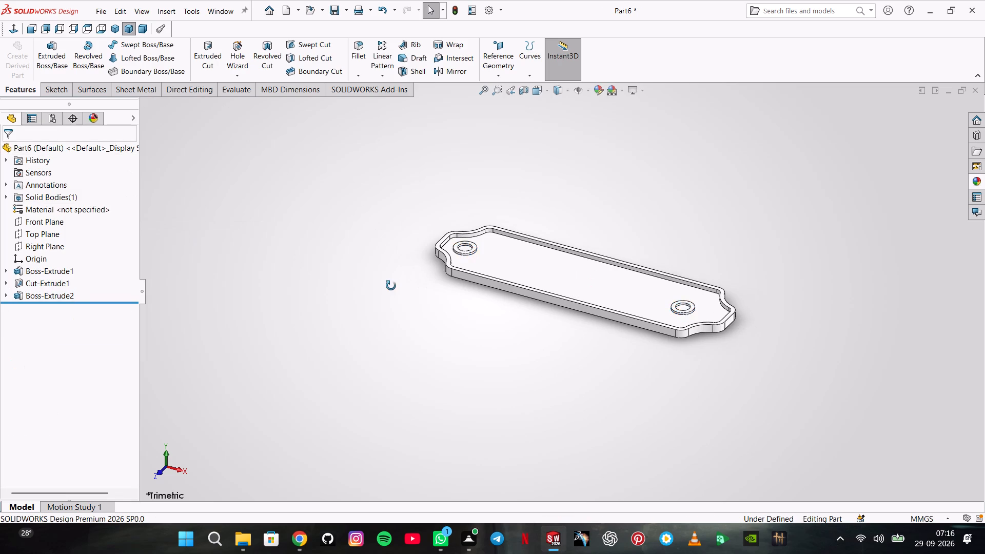
middle_click_drag(391, 286, 379, 156)
scroll(624, 262, "down", 4)
middle_click_drag(625, 263, 647, 210)
middle_click_drag(652, 203, 710, 350)
left_click(634, 226)
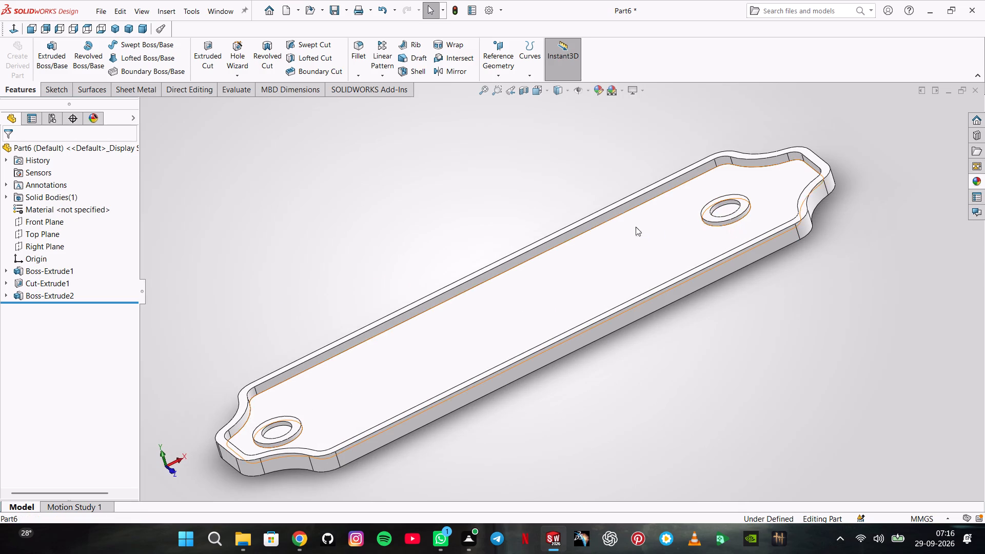
left_click(681, 203)
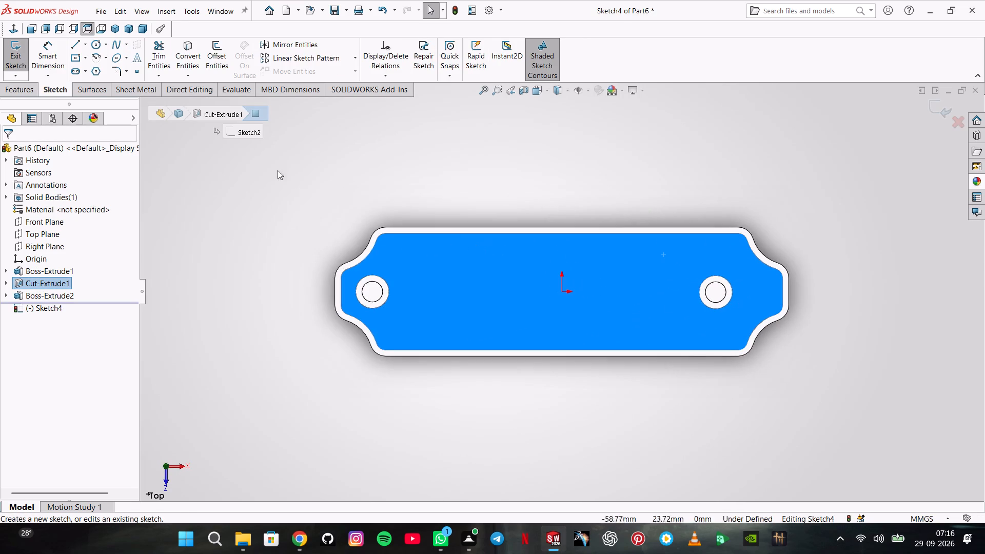
left_click(255, 208)
left_click(196, 62)
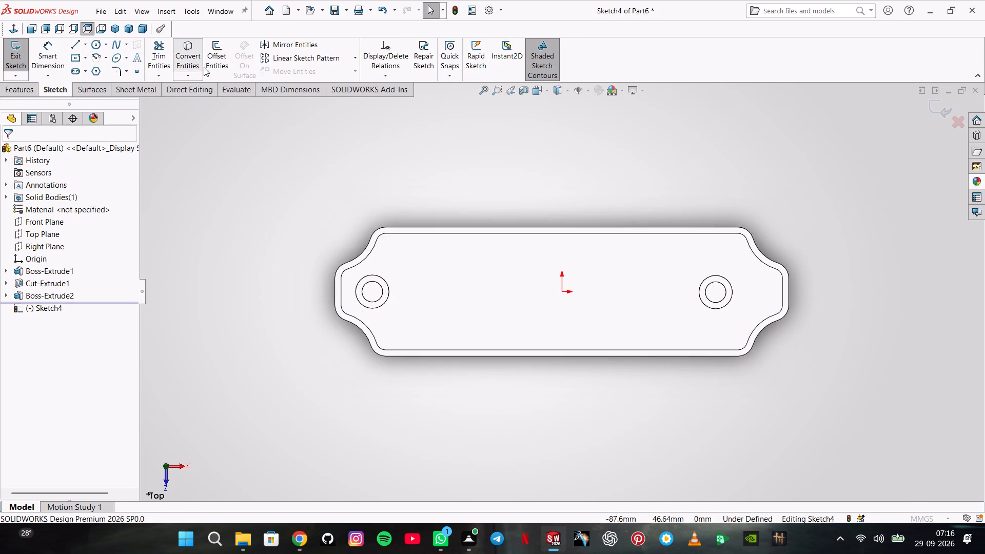
left_click(379, 286)
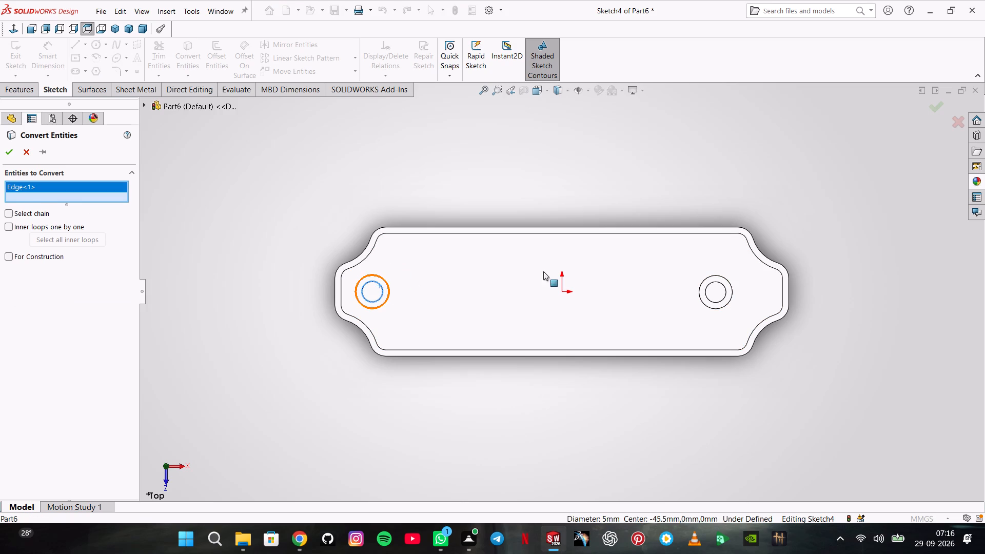
left_click(711, 287)
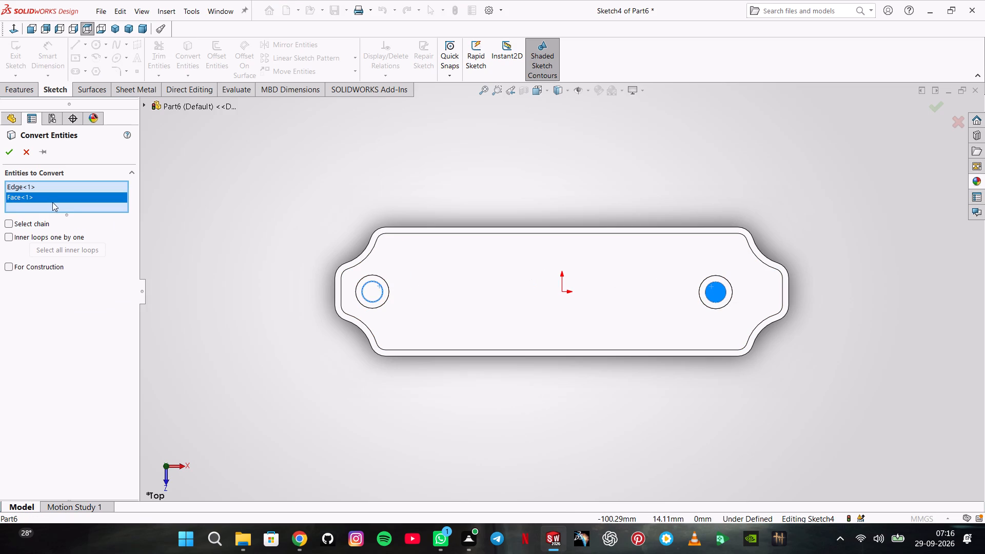
left_click(11, 148)
left_click(292, 207)
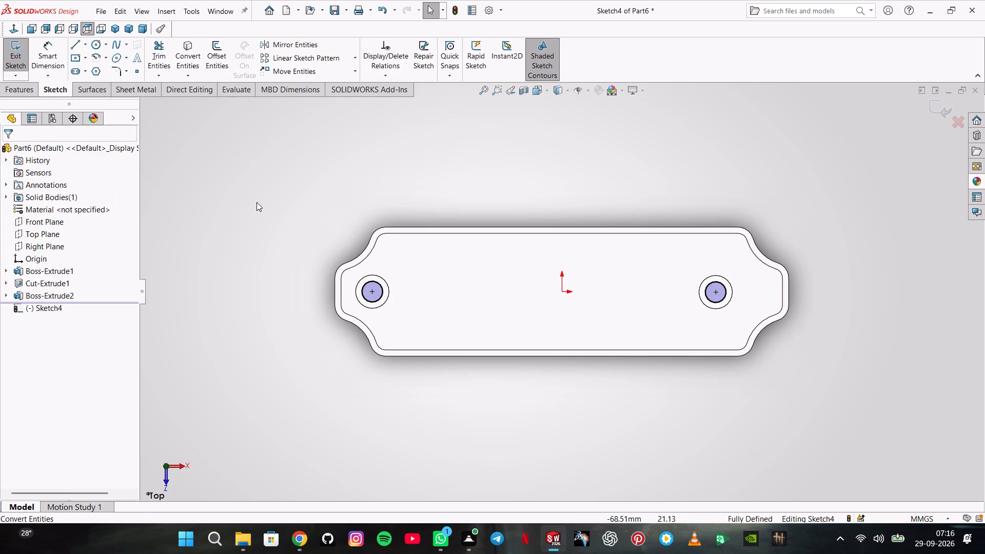
Cut the two converted circles through the plate with a blind extruded cut 30.75 mm deep.
left_click(10, 92)
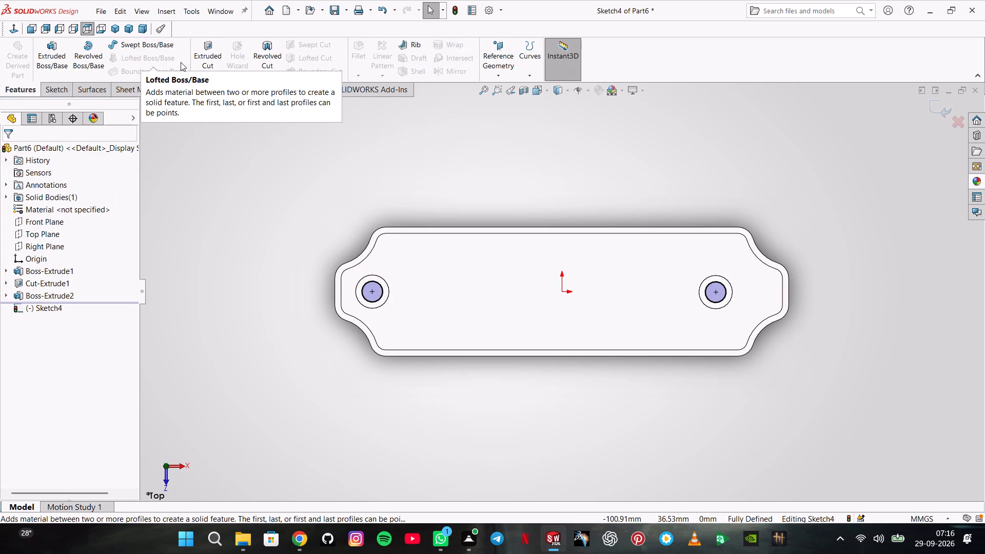
left_click(191, 62)
left_click(207, 67)
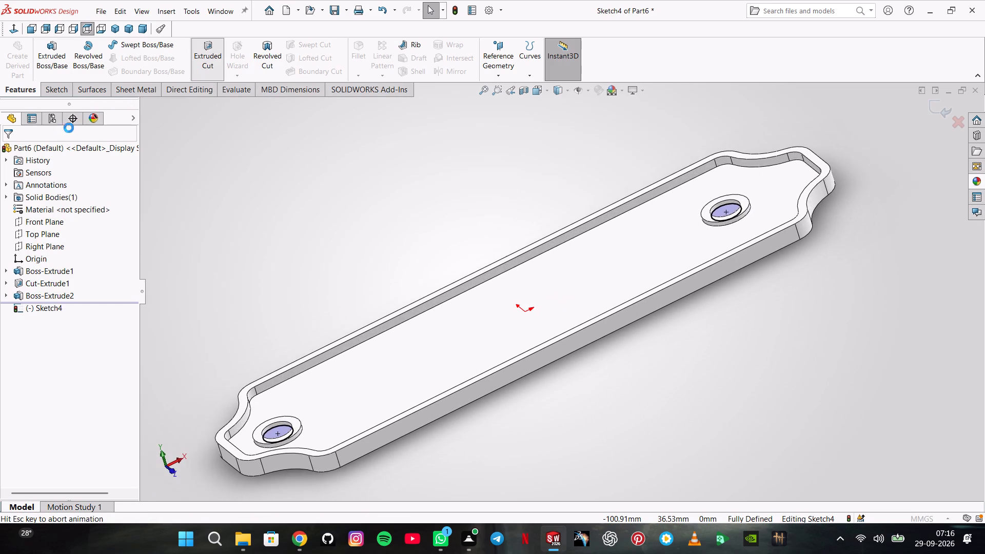
triple_click(127, 265)
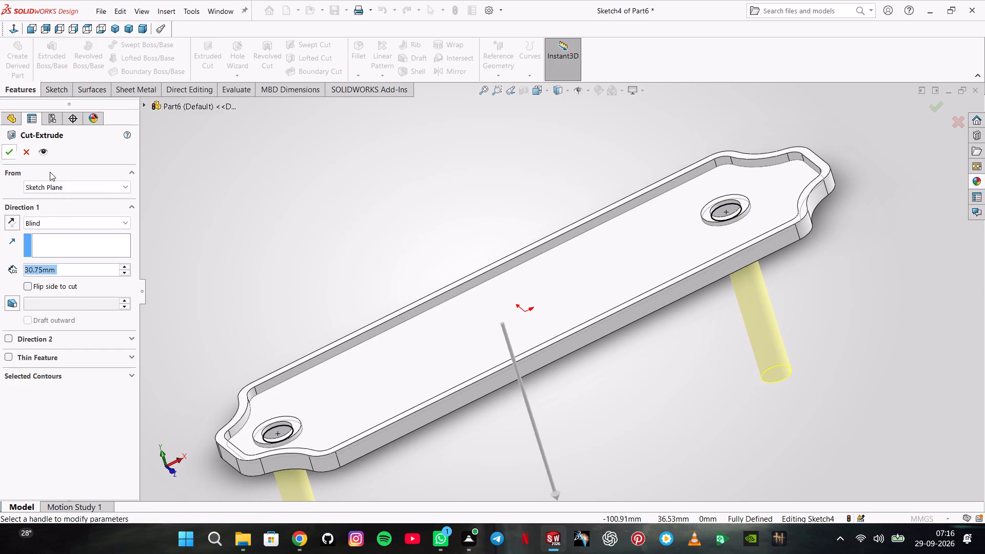
middle_click_drag(255, 245, 297, 307)
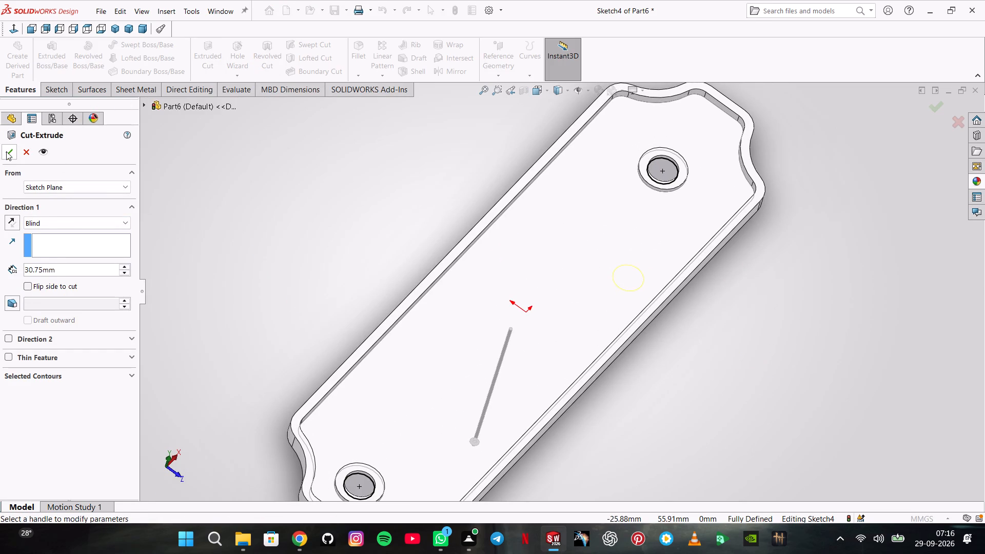
left_click(6, 151)
left_click(304, 186)
middle_click_drag(362, 223, 438, 298)
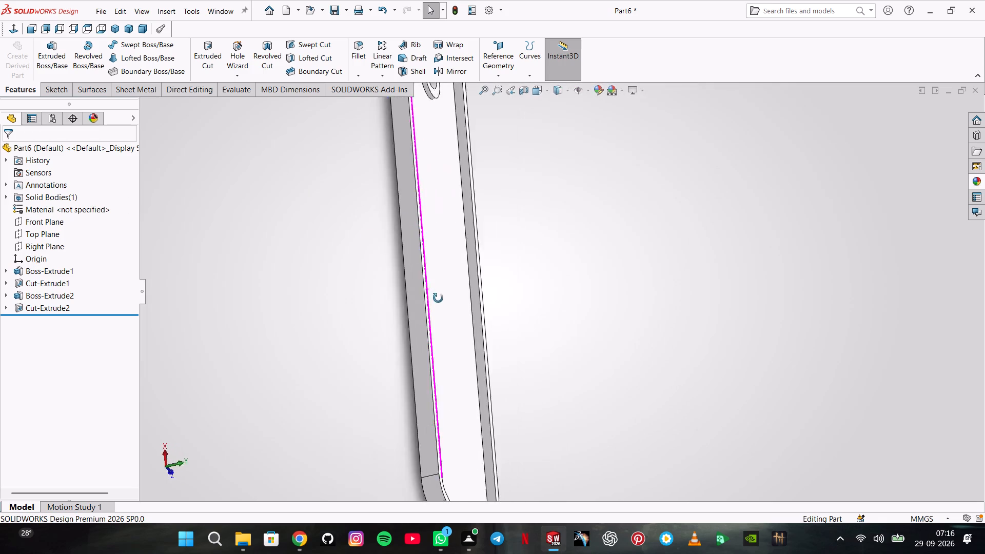
middle_click_drag(438, 298, 203, 150)
middle_click_drag(212, 163, 229, 183)
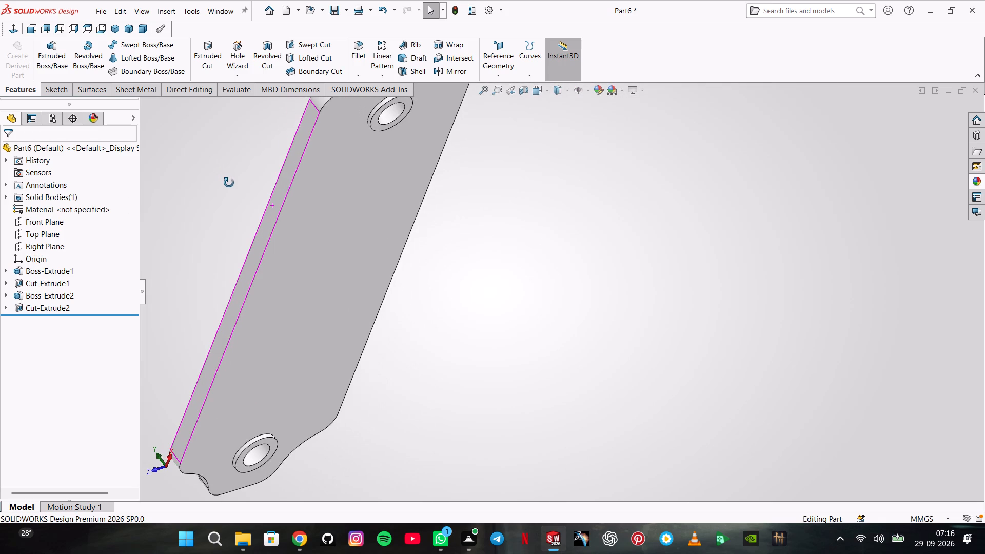
Change the whole part's appearance to the medium-dark grey of the standard colour swatches.
middle_click_drag(229, 183, 230, 186)
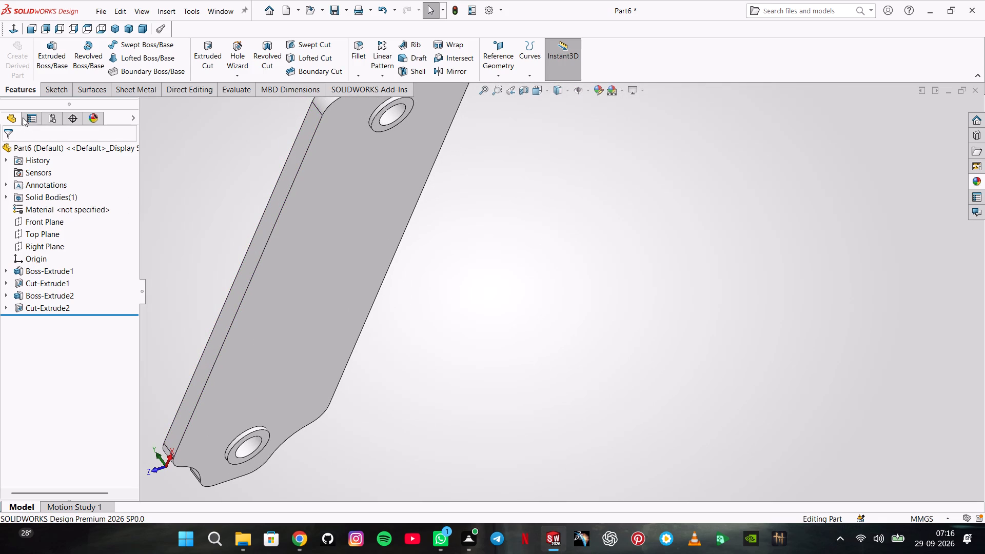
left_click(598, 91)
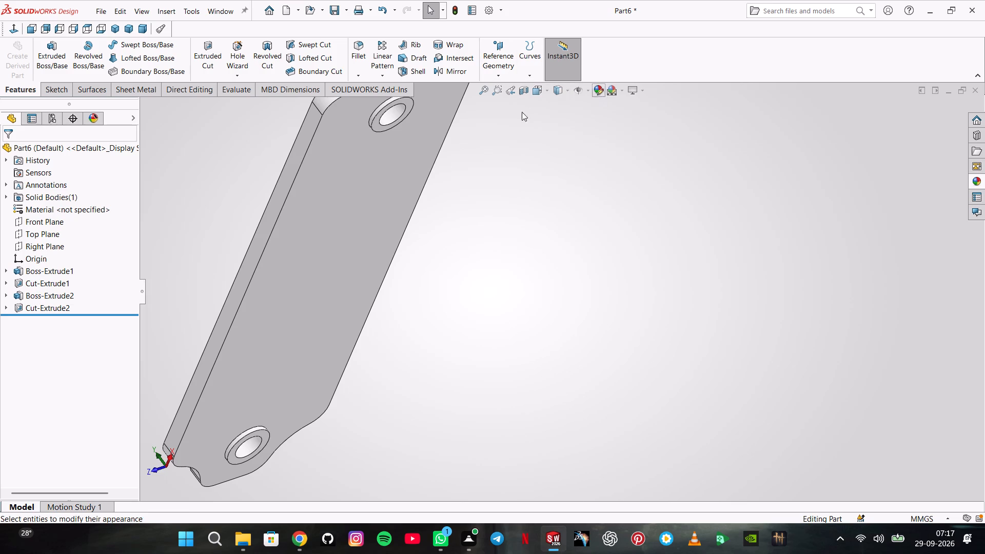
left_click(117, 415)
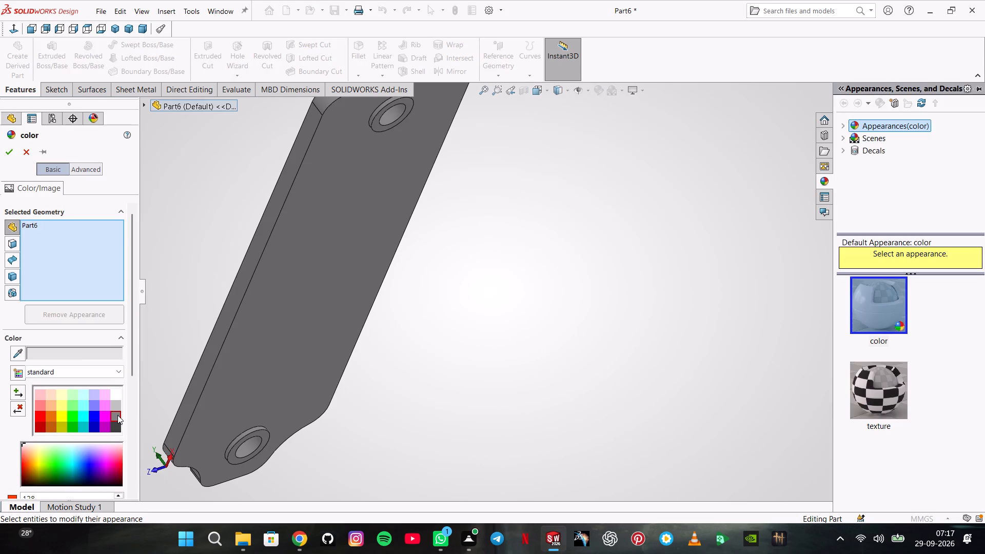
left_click(16, 159)
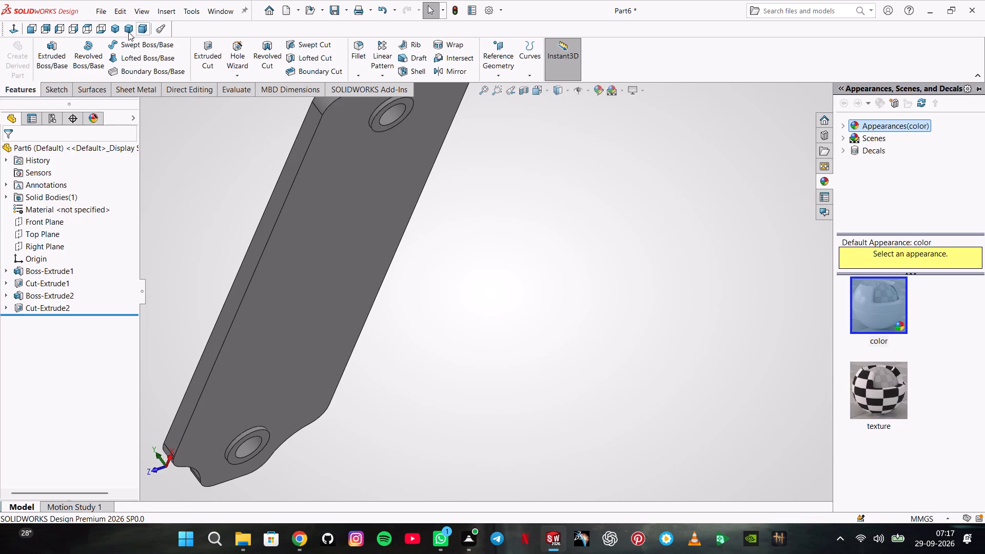
Set the isometric view and save the part as Part6.SLDPRT in PracticeProblems-Level2, subfolder Practice Problems 2.
left_click(109, 28)
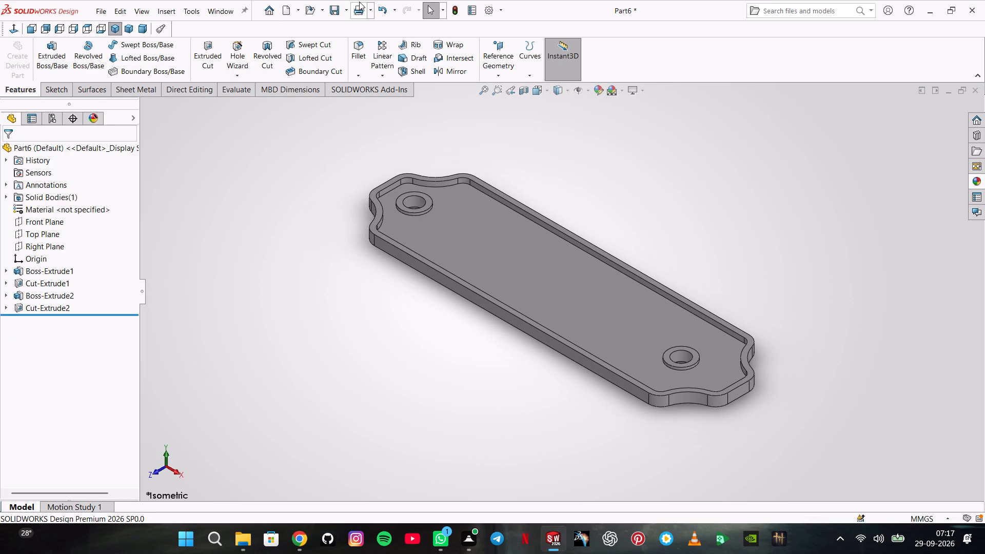
left_click(331, 10)
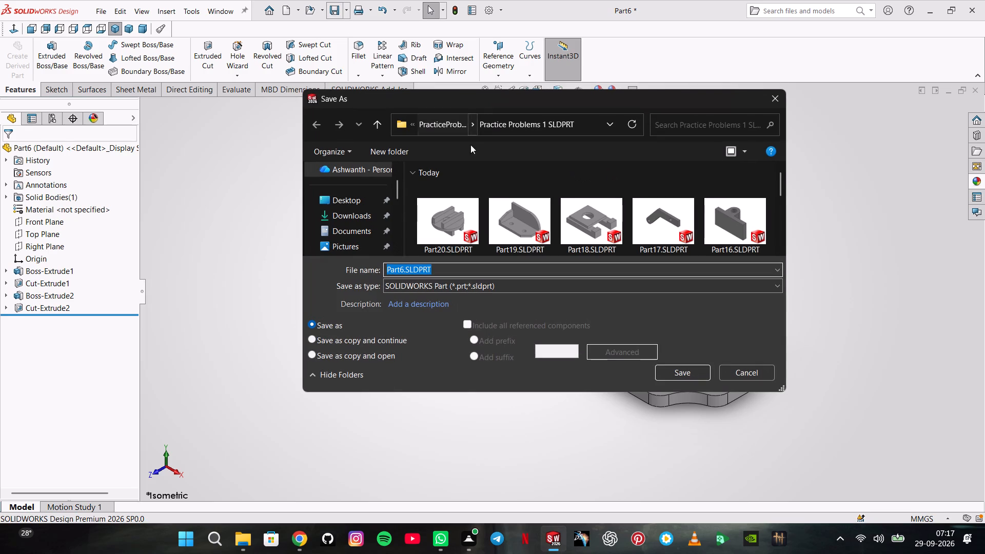
left_click(439, 124)
left_click(439, 124)
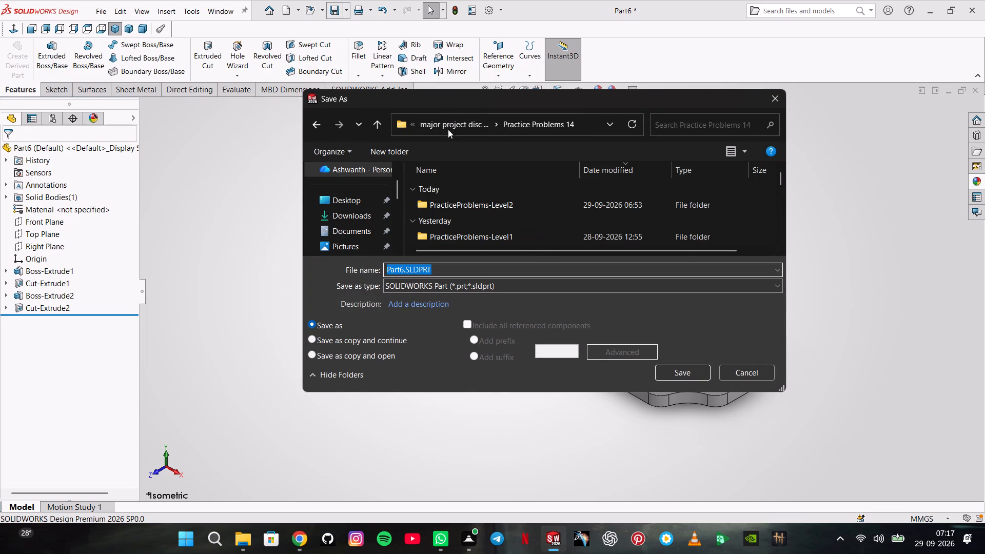
double_click(517, 199)
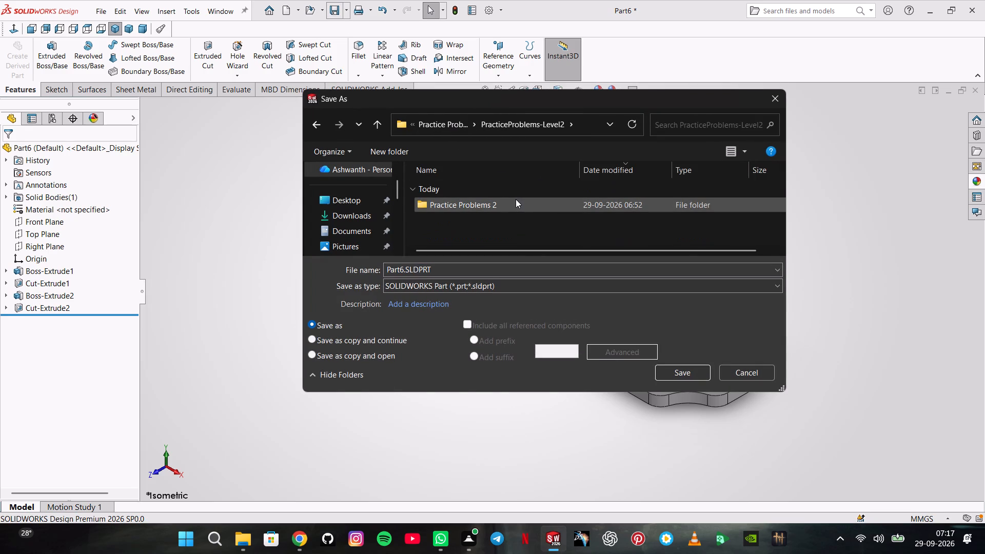
left_click(508, 204)
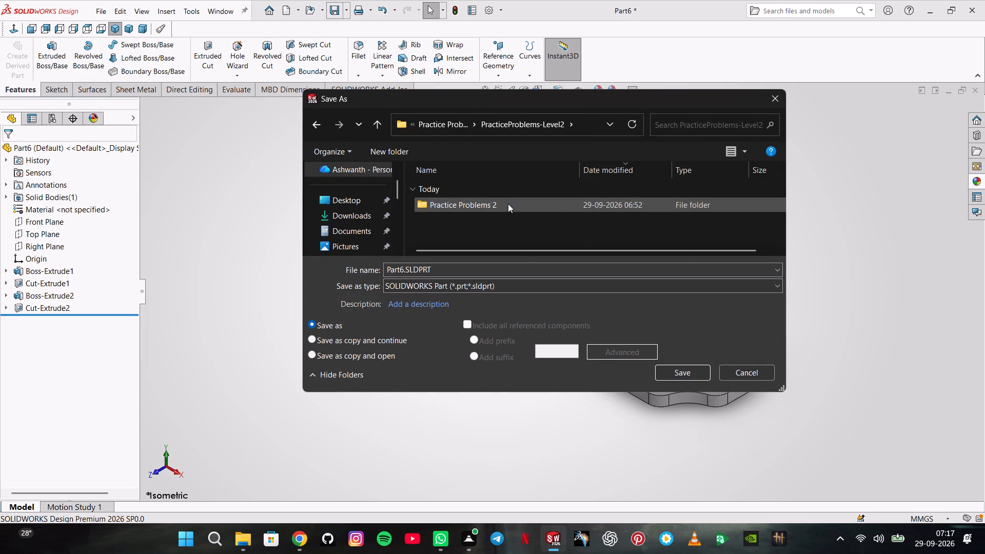
left_click(508, 204)
left_click(501, 244)
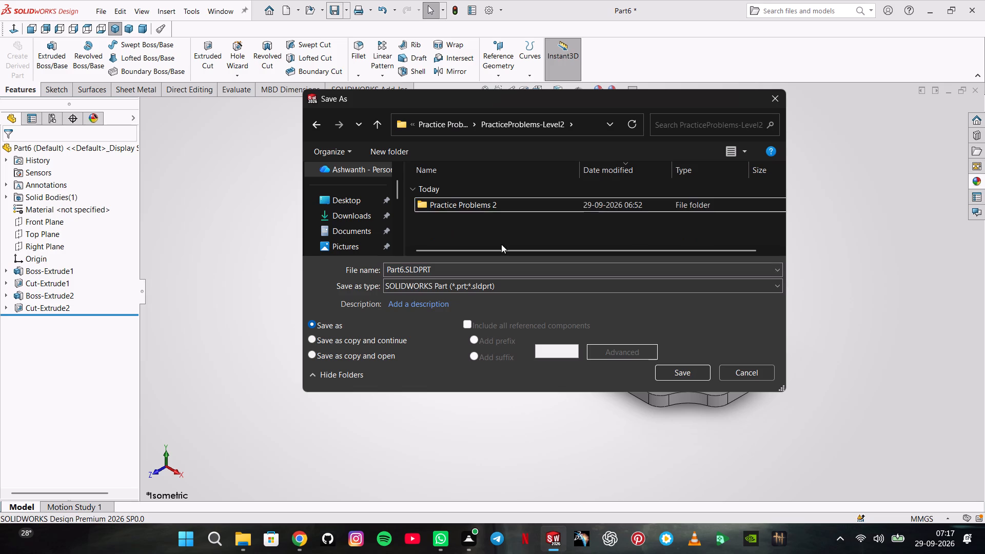
left_click(445, 133)
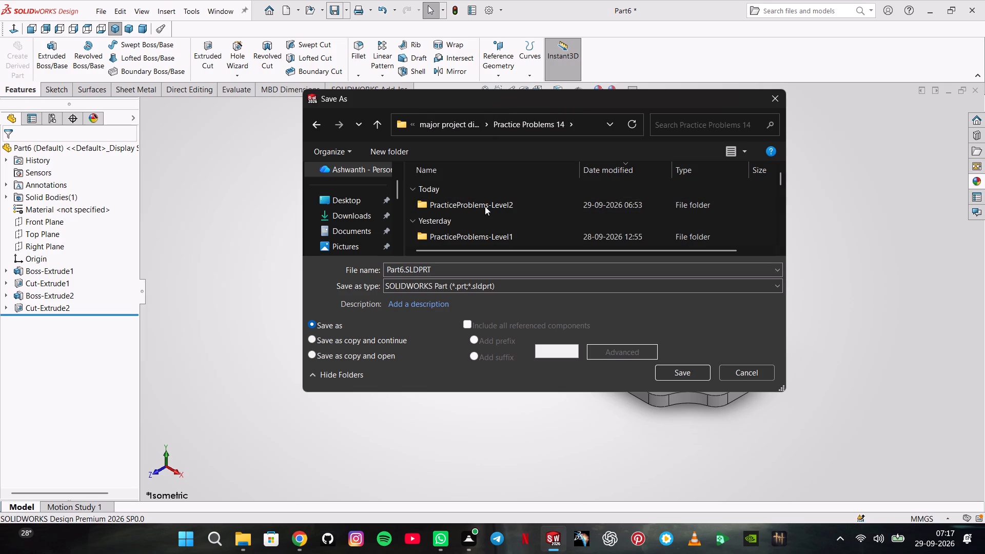
scroll(488, 210, "down", 2)
scroll(488, 211, "up", 2)
double_click(488, 211)
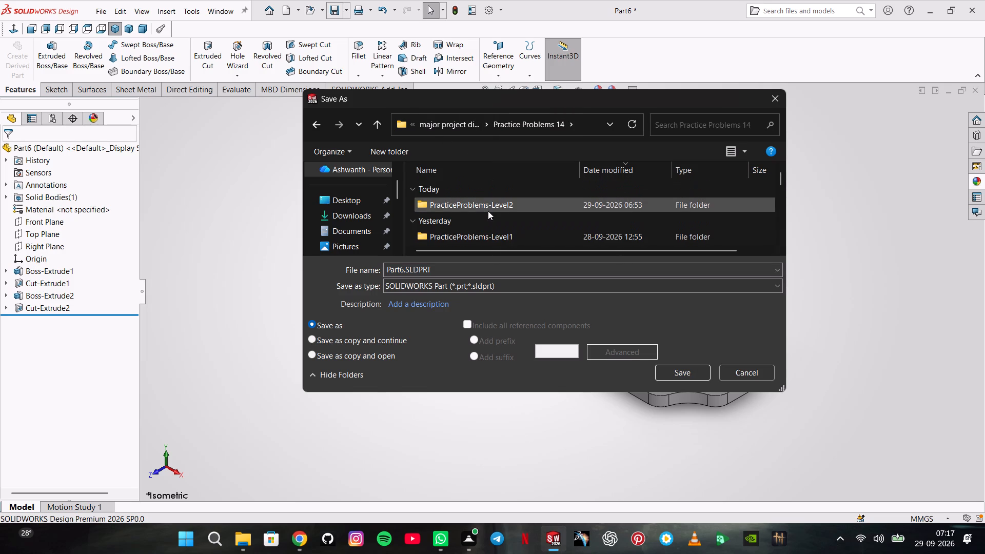
double_click(488, 211)
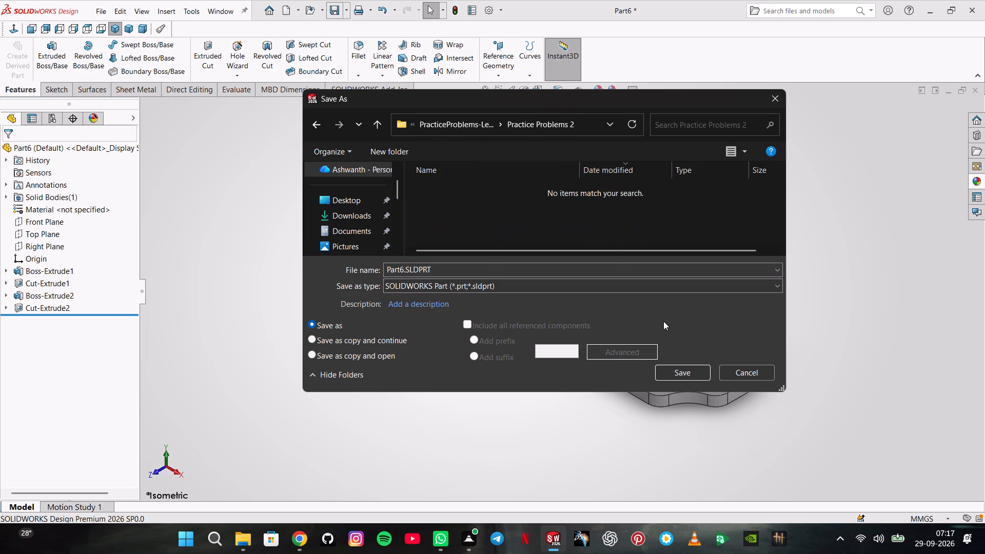
left_click(682, 374)
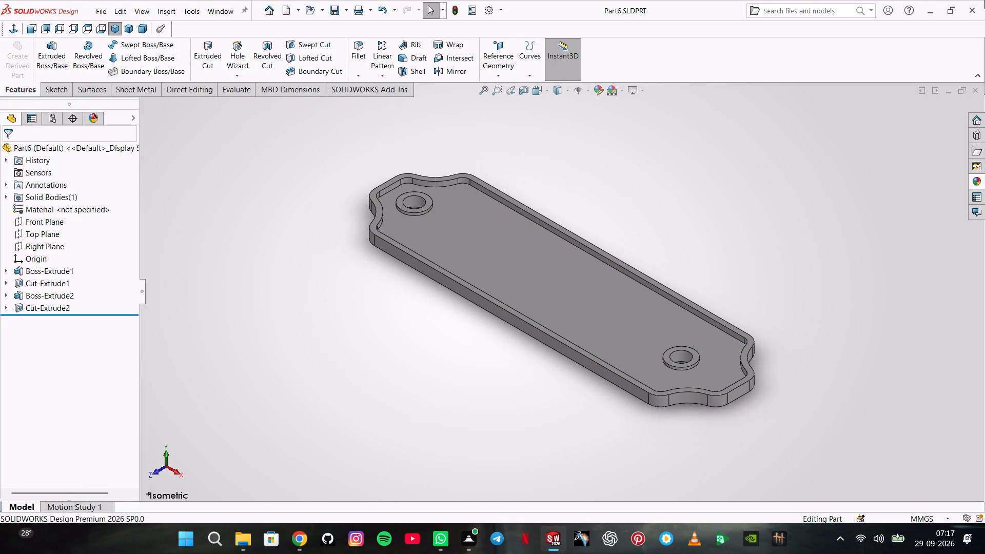
Close the saved Part6 document.
left_click(972, 92)
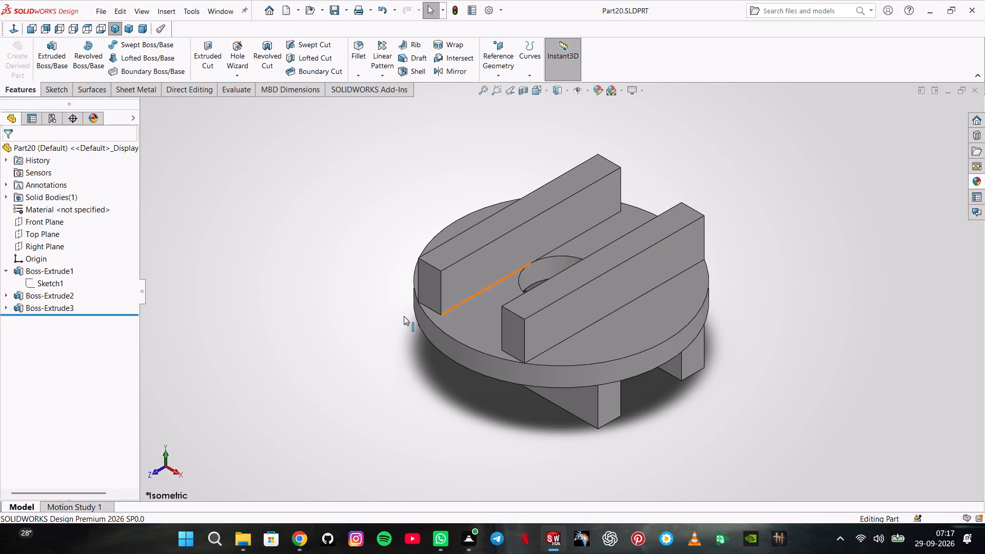